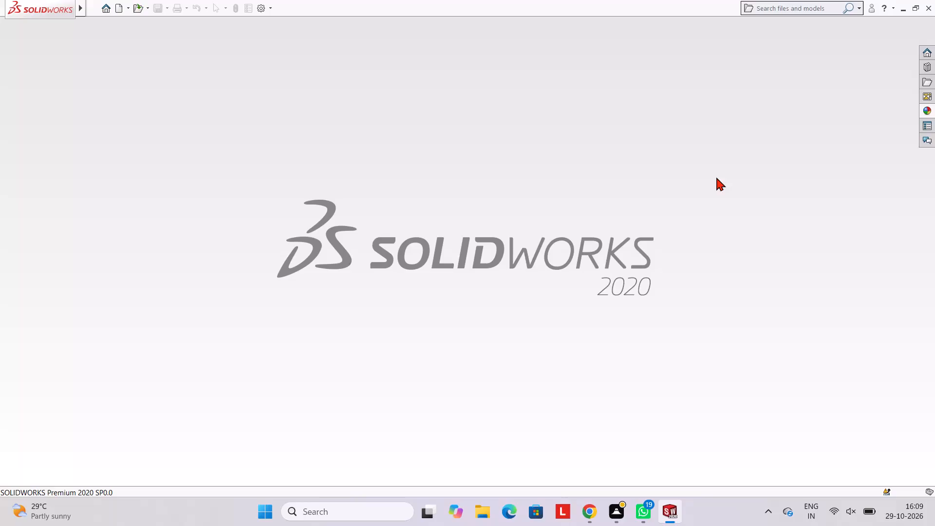
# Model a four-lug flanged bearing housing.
# Create a new part document.
pyautogui.click(117, 14)
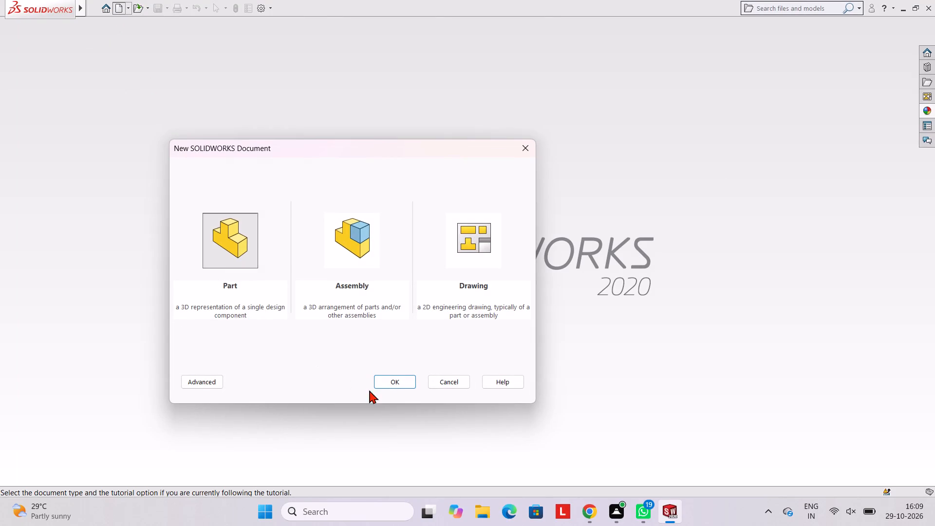
pyautogui.click(388, 377)
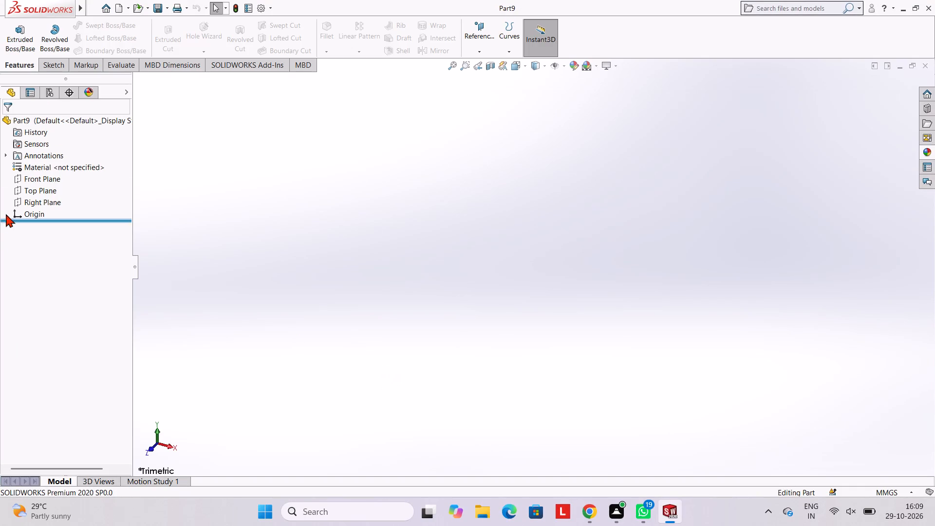
# Start a sketch on the Front Plane and draw a circle of radius 22.5 mm centred on the origin.
pyautogui.click(35, 182)
pyautogui.click(45, 172)
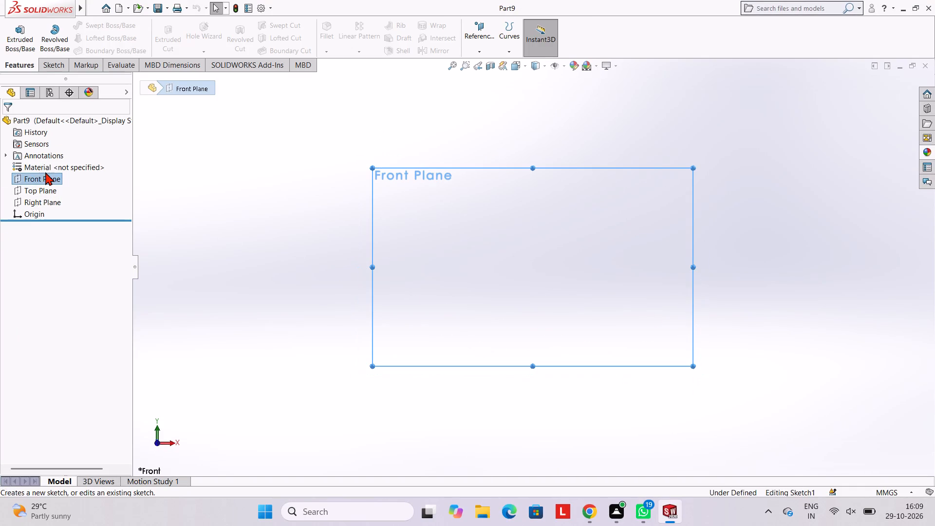
pyautogui.click(441, 207)
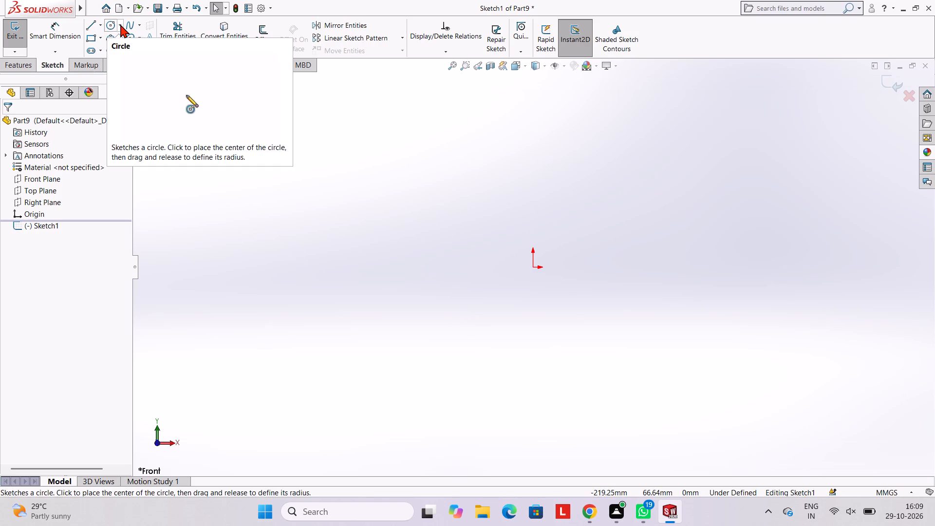
pyautogui.click(108, 28)
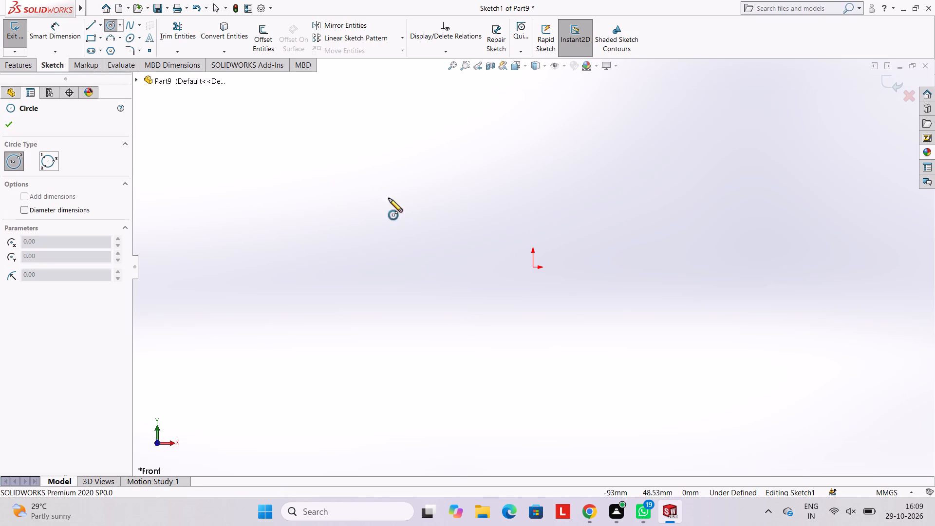
pyautogui.click(533, 267)
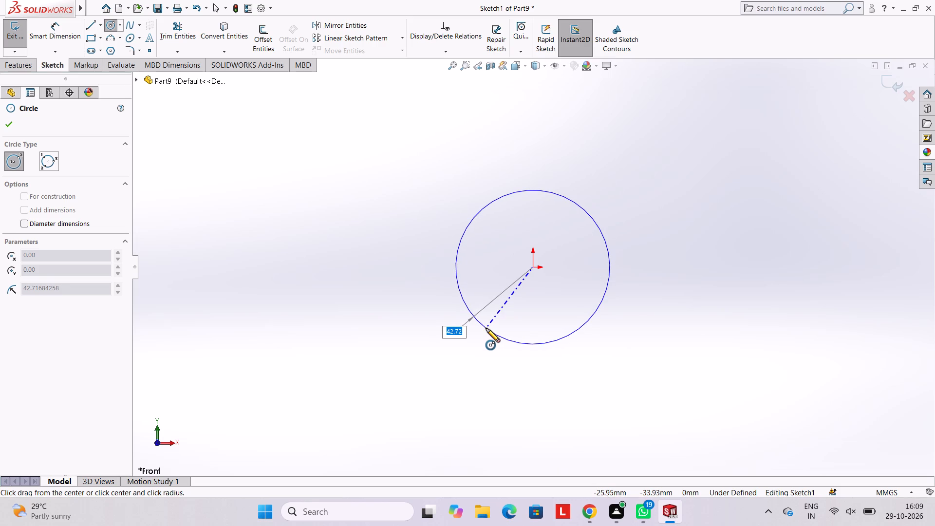
pyautogui.write('22.5')
pyautogui.press('Return')
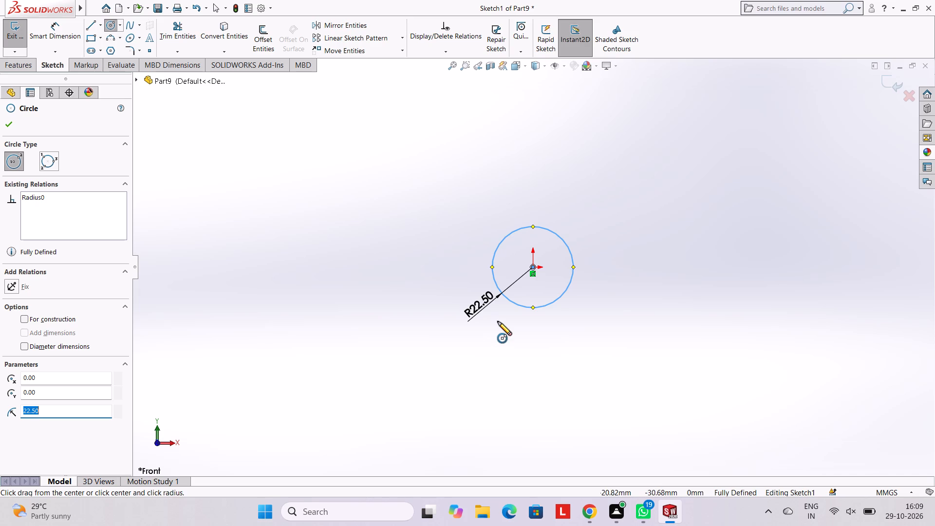
pyautogui.press('Escape')
pyautogui.press('Escape')
pyautogui.press('Escape')
# Sketch a concentric outer circle of radius 26 mm centred on the origin.
pyautogui.scroll(-5, 547, 276)
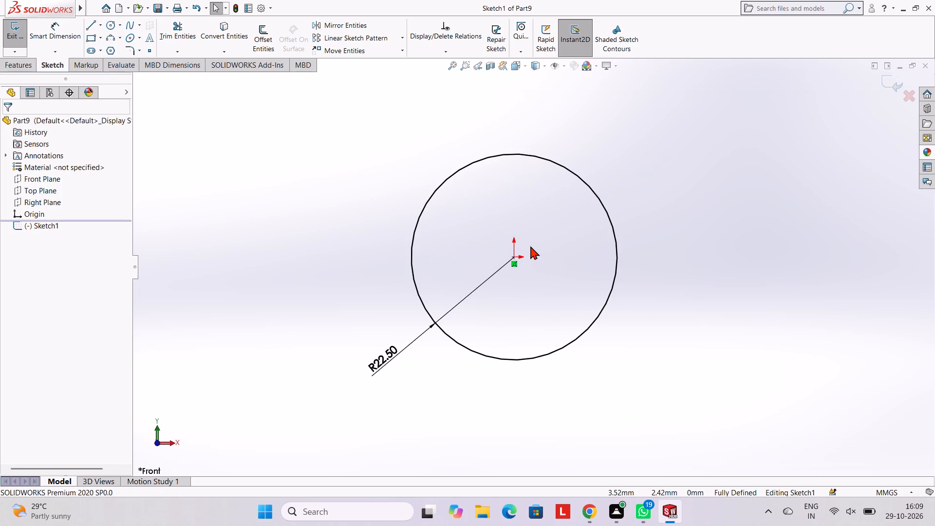
pyautogui.scroll(-1, 526, 233)
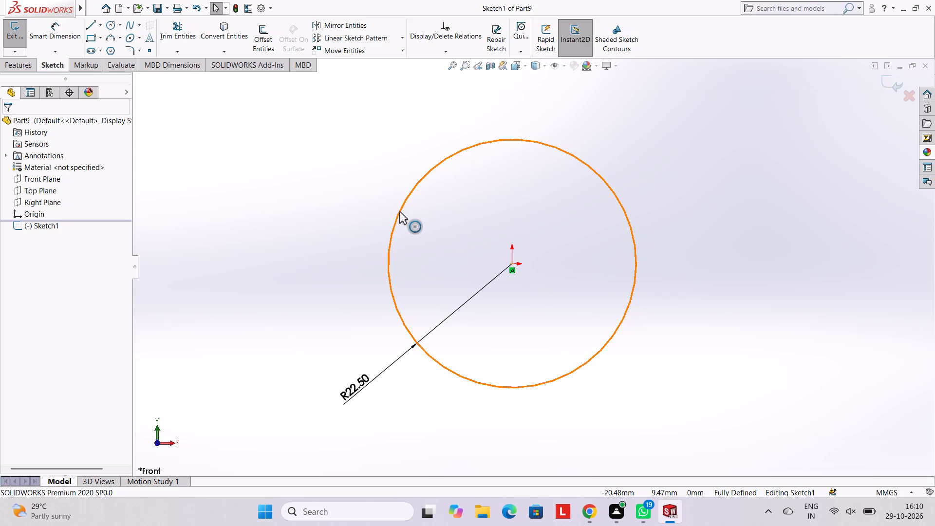
pyautogui.click(112, 23)
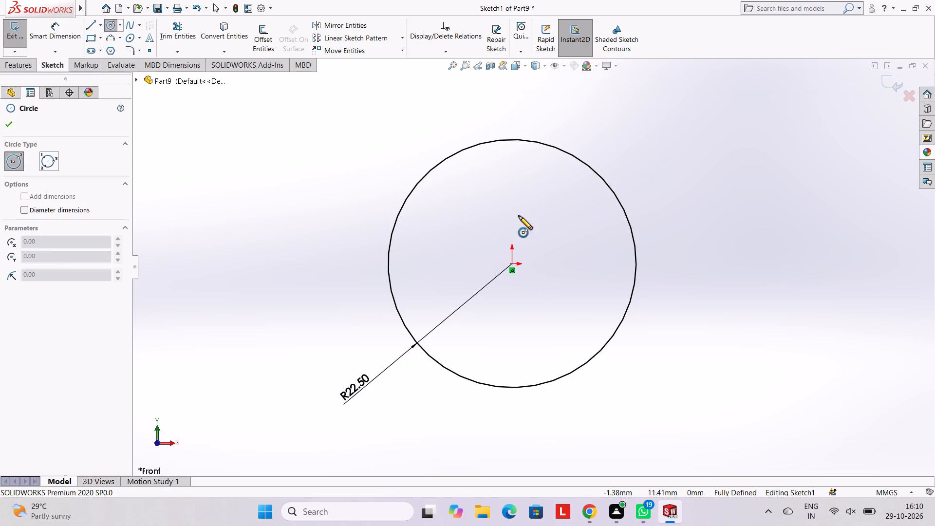
pyautogui.click(512, 264)
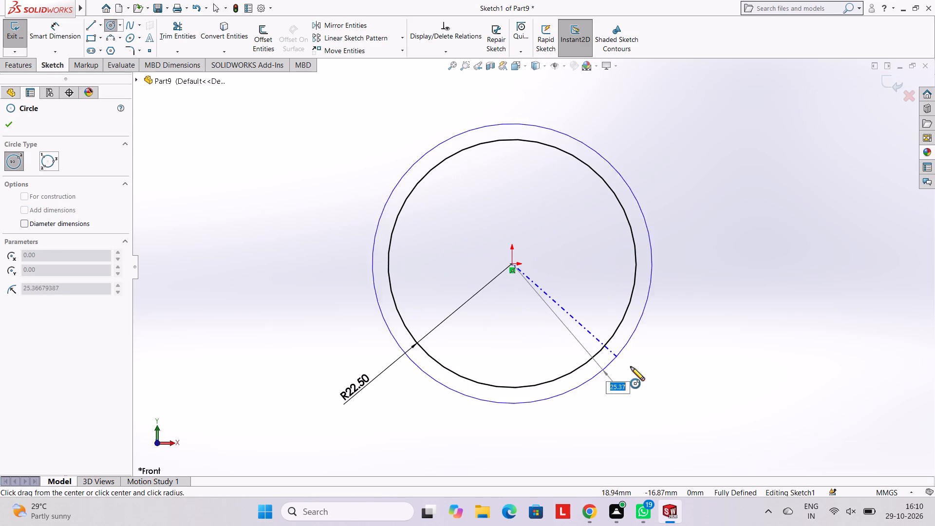
pyautogui.write('26')
pyautogui.press('Return')
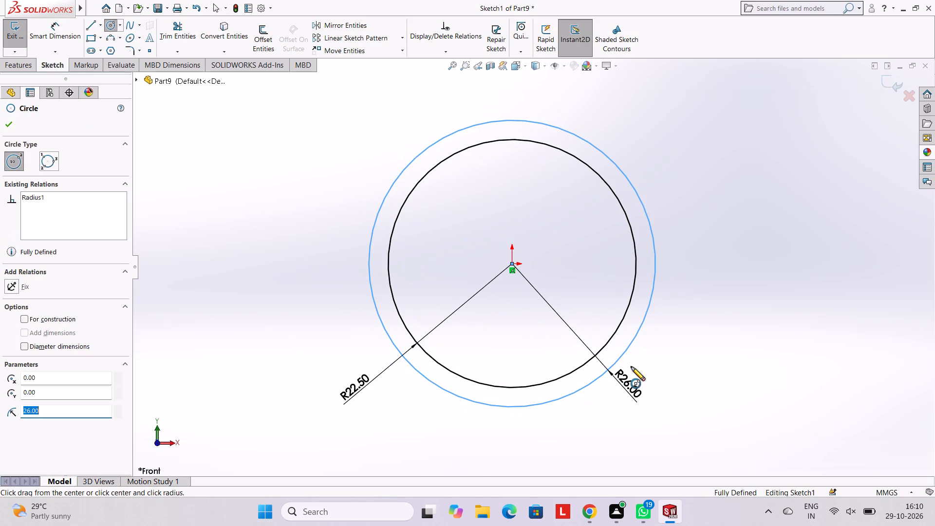
pyautogui.press('Escape')
pyautogui.press('Escape')
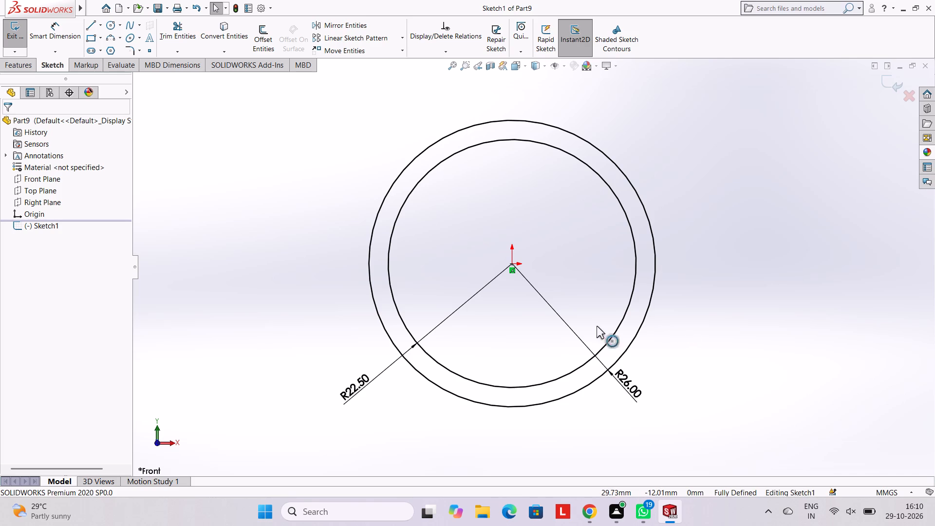
# Sketch a 26 mm vertical line from the origin up to the top of the outer circle.
pyautogui.click(90, 31)
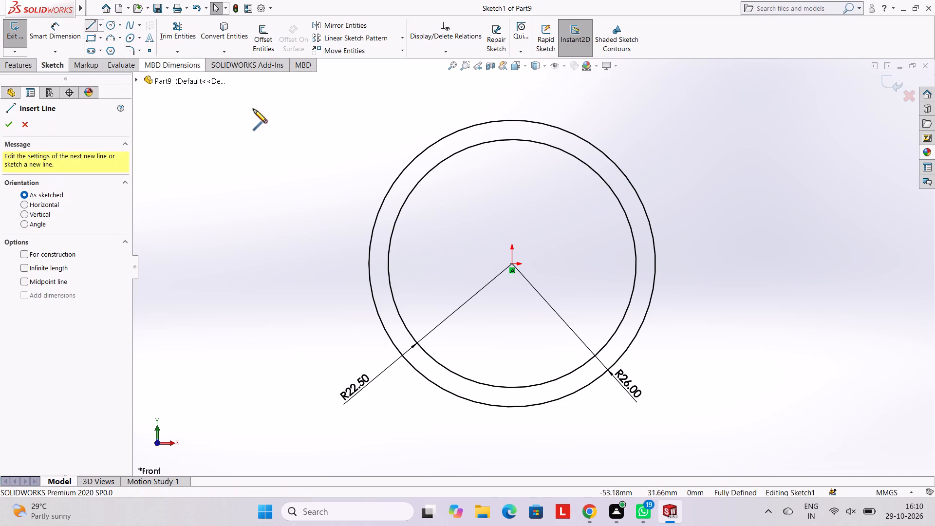
pyautogui.click(511, 263)
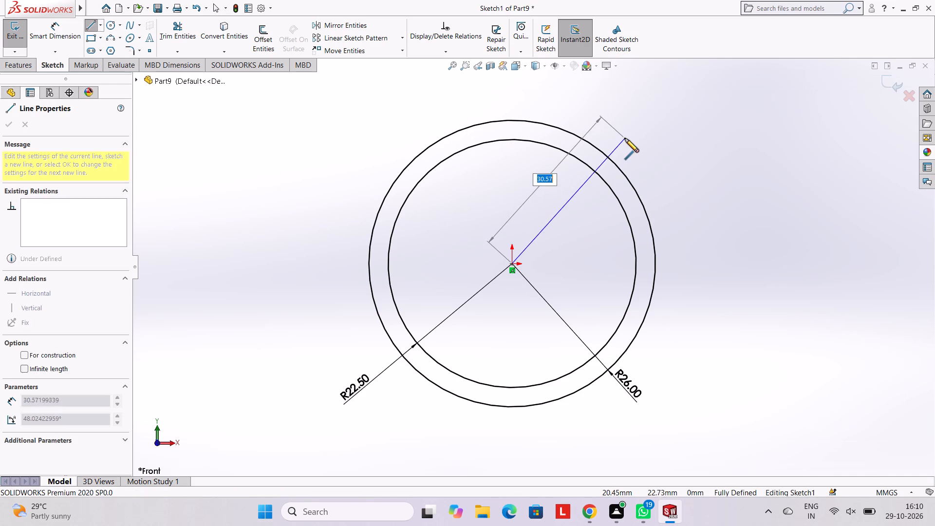
pyautogui.click(512, 121)
pyautogui.press('Escape')
pyautogui.press('Escape')
pyautogui.press('Escape')
pyautogui.press('Escape')
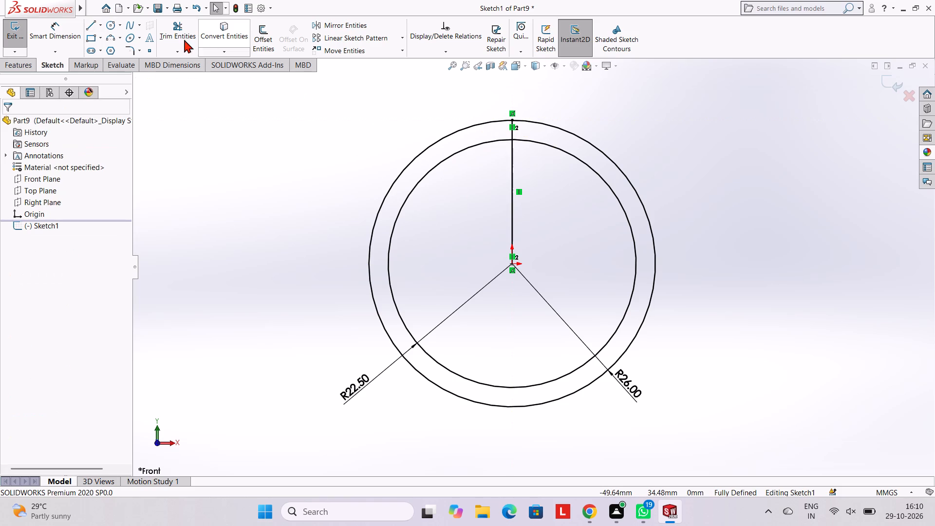
pyautogui.press('Escape')
# Sketch a 26 mm horizontal line from the origin to the right side of the outer circle.
pyautogui.click(87, 25)
pyautogui.press('Escape')
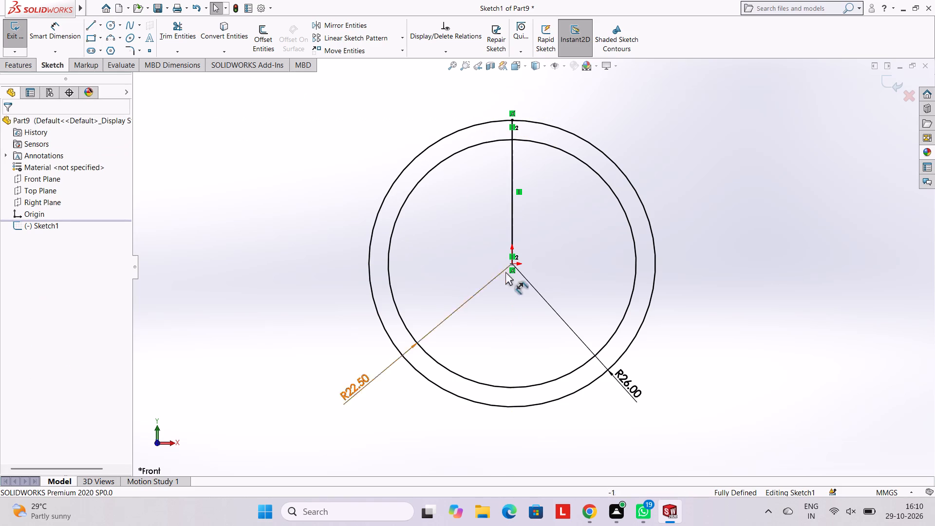
pyautogui.click(512, 263)
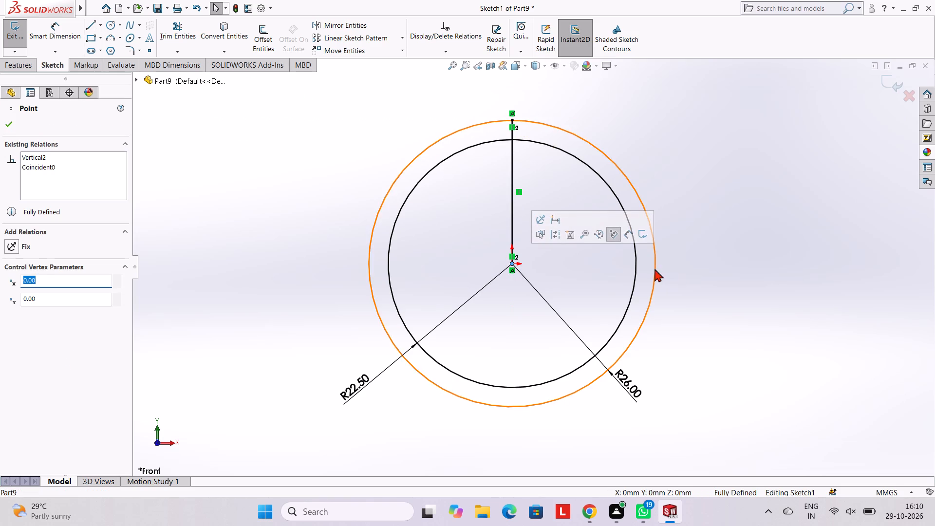
pyautogui.click(93, 19)
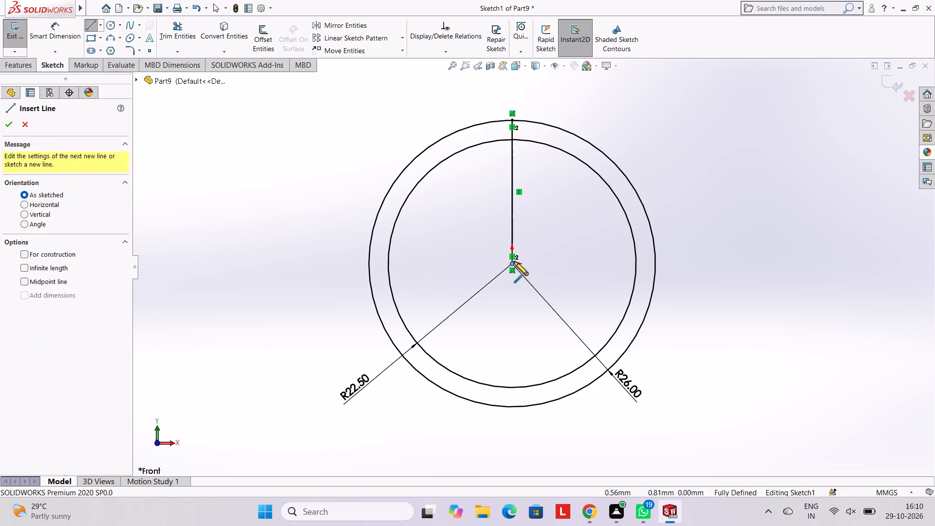
pyautogui.click(511, 264)
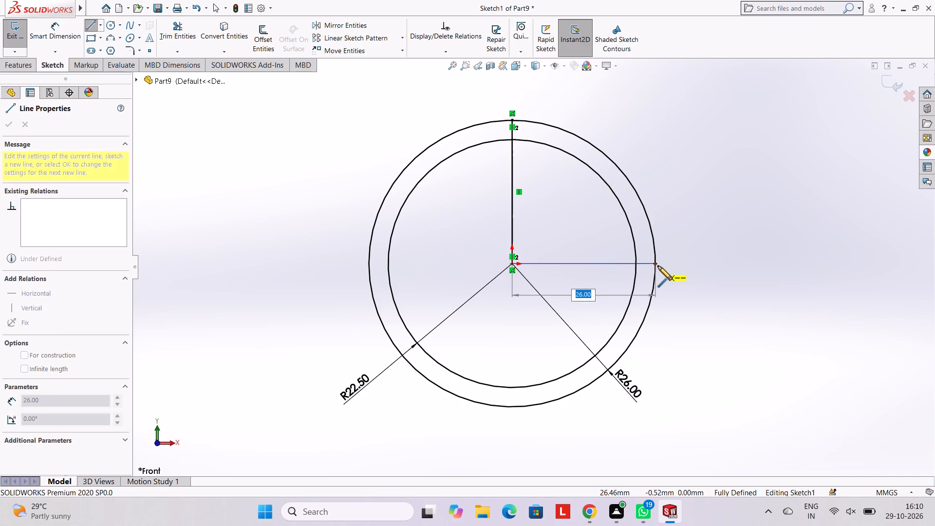
pyautogui.click(656, 263)
pyautogui.press('Escape')
pyautogui.press('Escape')
pyautogui.press('Escape')
pyautogui.press('Escape')
pyautogui.click(59, 37)
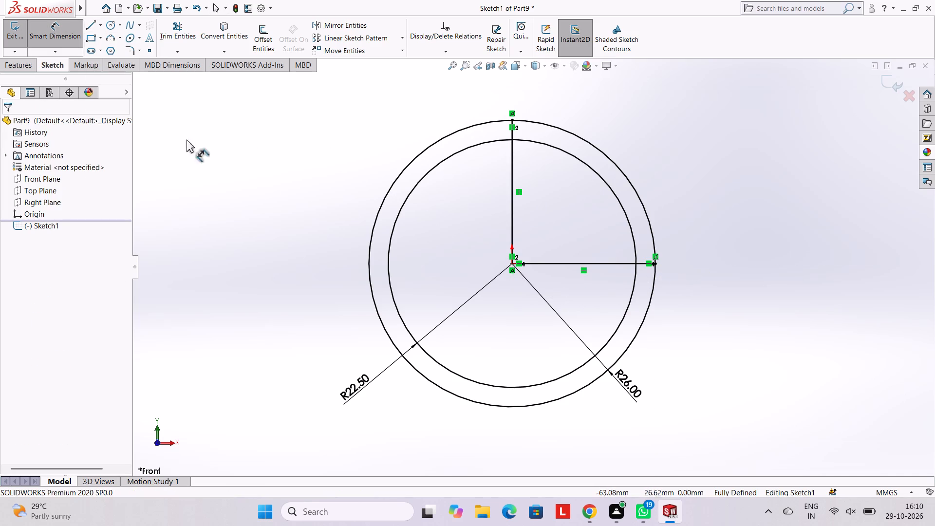
# Sketch a slanted line about 35 mm long from the origin, up and to the right past the outer circle.
pyautogui.click(89, 23)
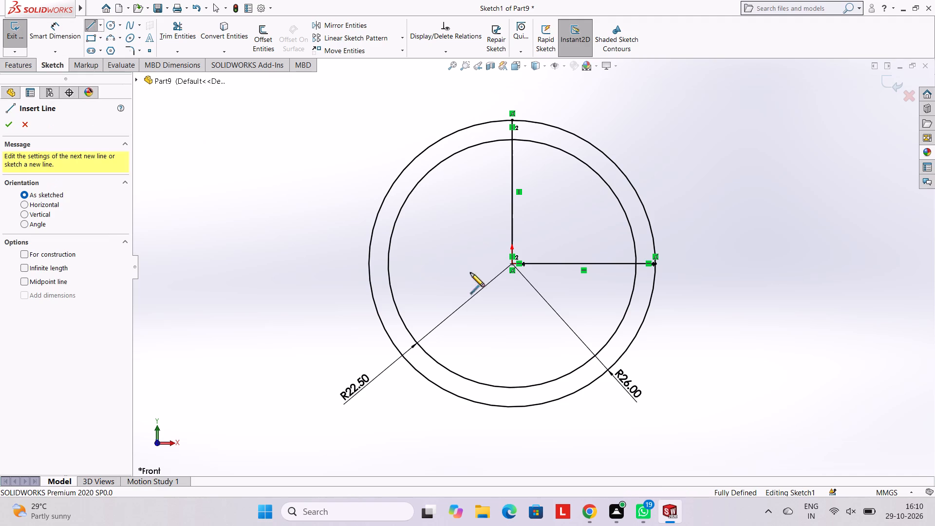
pyautogui.click(513, 263)
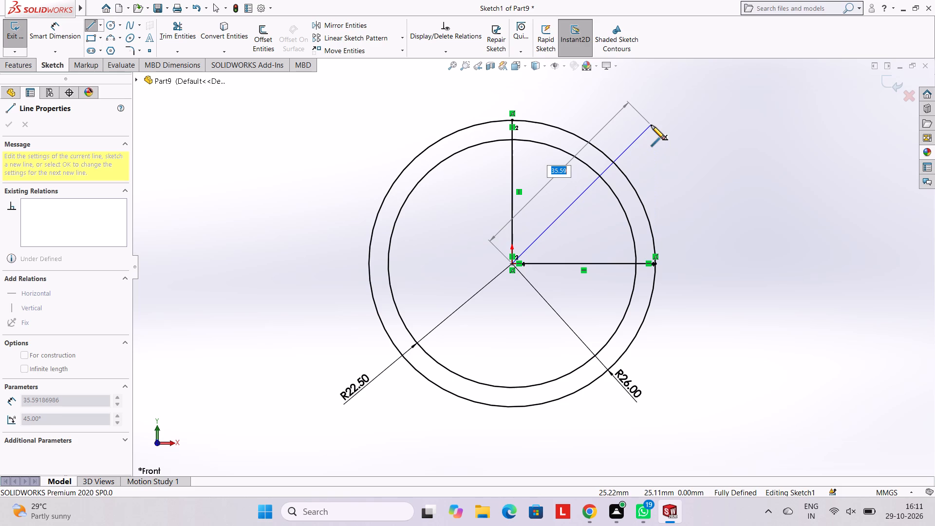
pyautogui.click(626, 107)
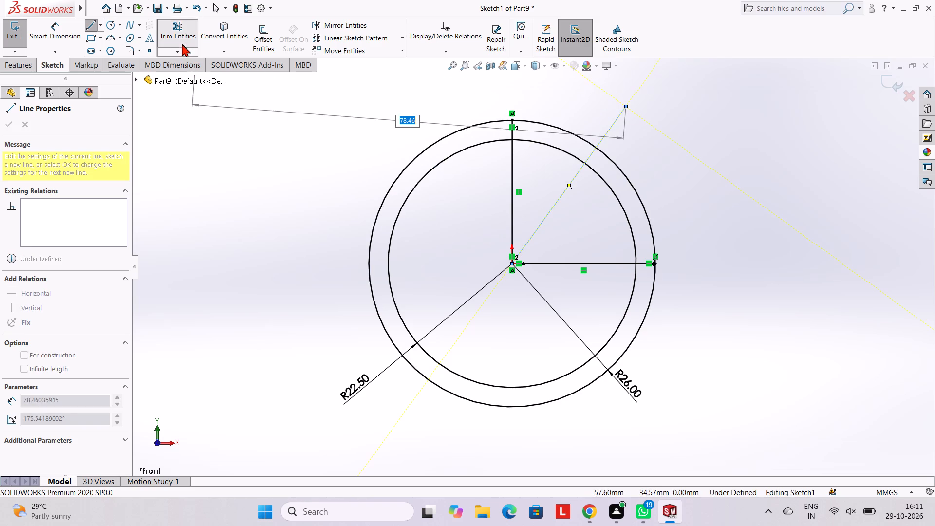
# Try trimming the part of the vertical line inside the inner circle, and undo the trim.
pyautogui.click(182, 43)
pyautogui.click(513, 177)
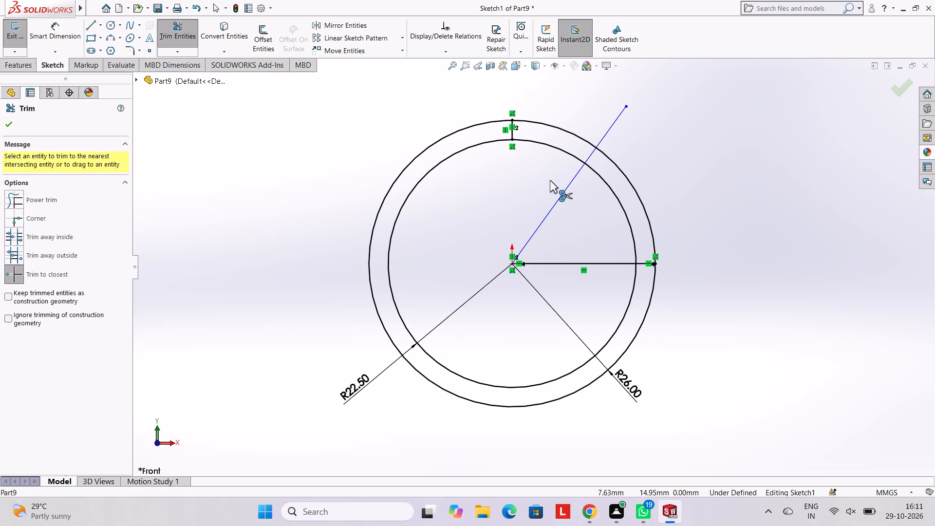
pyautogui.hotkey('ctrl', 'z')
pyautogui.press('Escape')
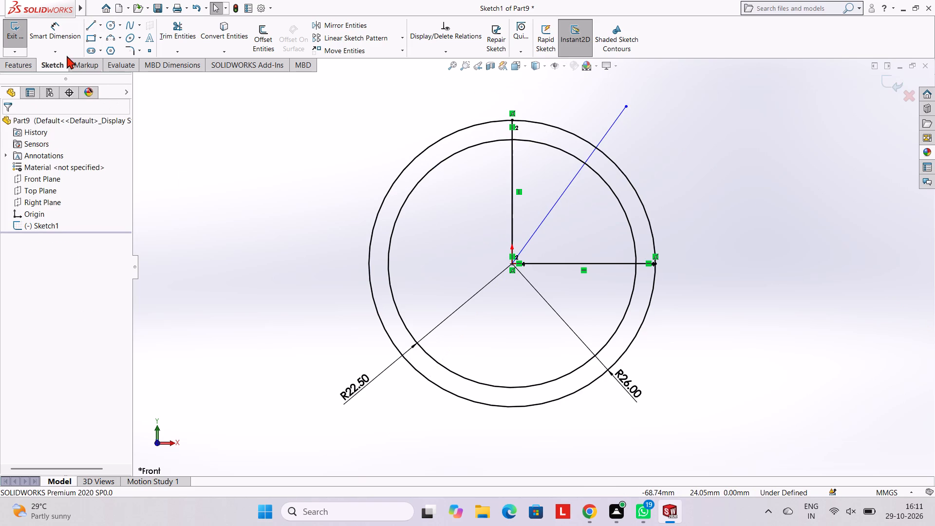
# Dimension the angle between the vertical line and the right slanted line as 30°.
pyautogui.click(63, 37)
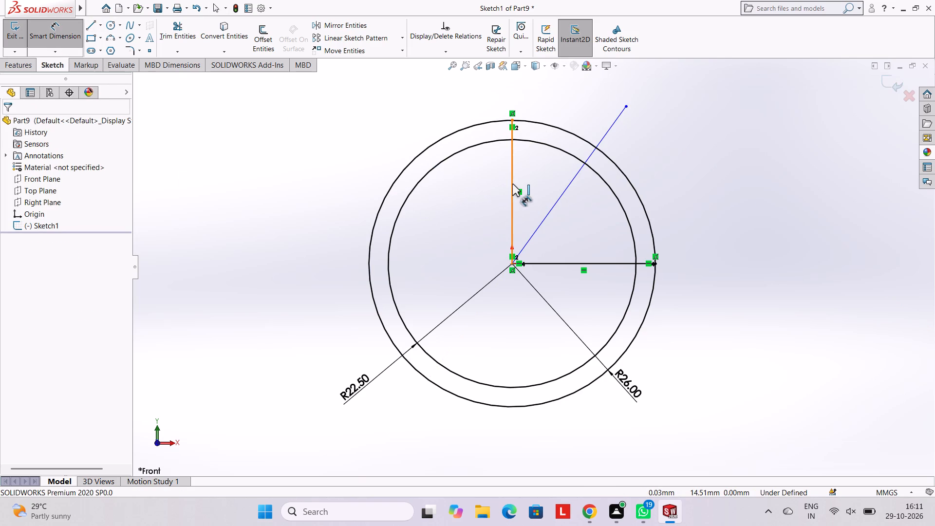
pyautogui.click(512, 184)
pyautogui.click(565, 189)
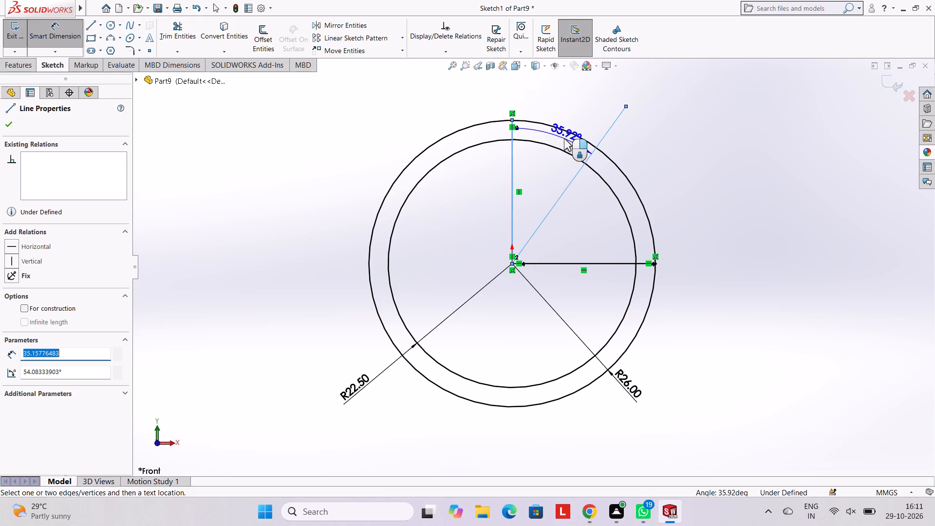
pyautogui.click(564, 138)
pyautogui.write('30')
pyautogui.press('Return')
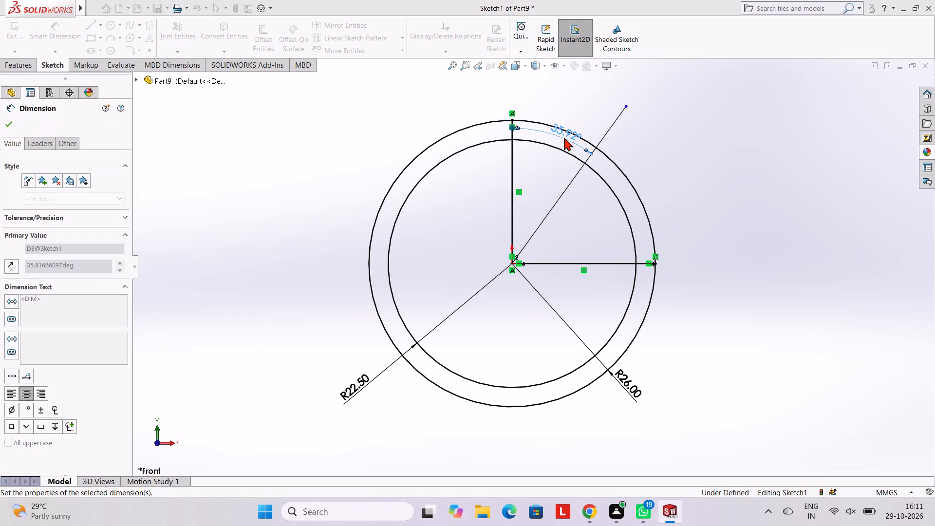
pyautogui.press('Escape')
pyautogui.press('Escape')
pyautogui.press('Escape')
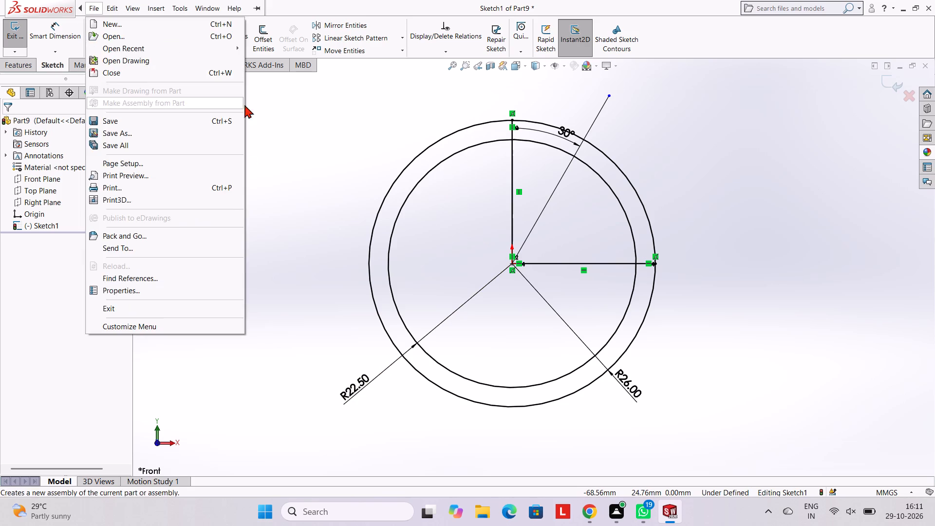
# Sketch a second slanted line from the origin, up and to the left past the outer circle.
pyautogui.click(318, 117)
pyautogui.click(93, 25)
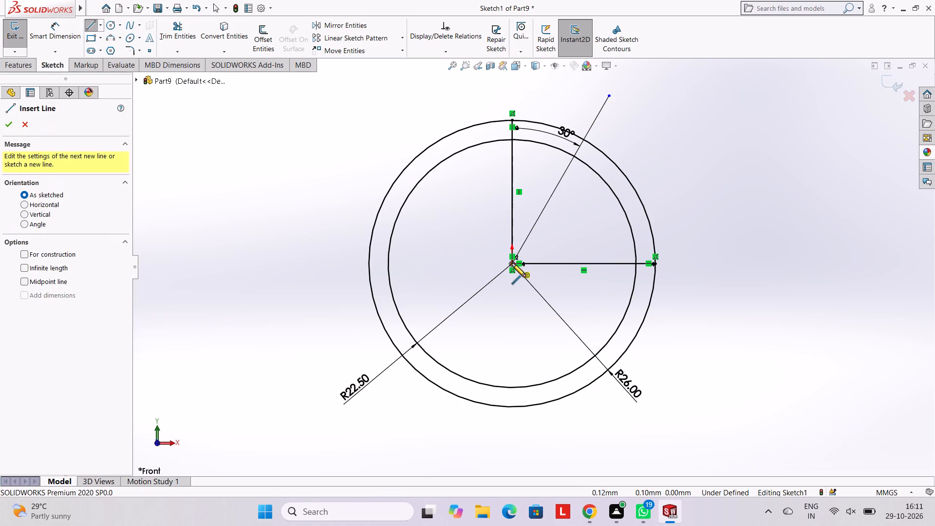
pyautogui.click(512, 263)
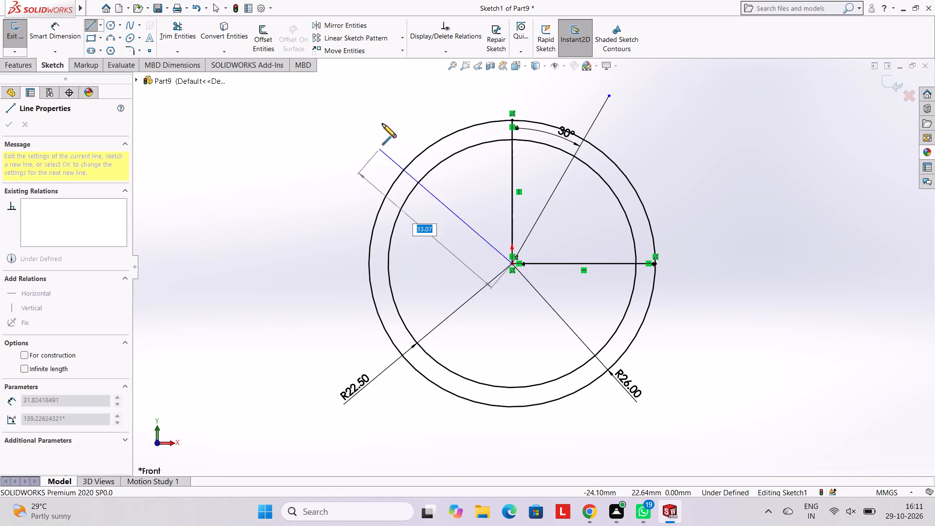
pyautogui.click(377, 94)
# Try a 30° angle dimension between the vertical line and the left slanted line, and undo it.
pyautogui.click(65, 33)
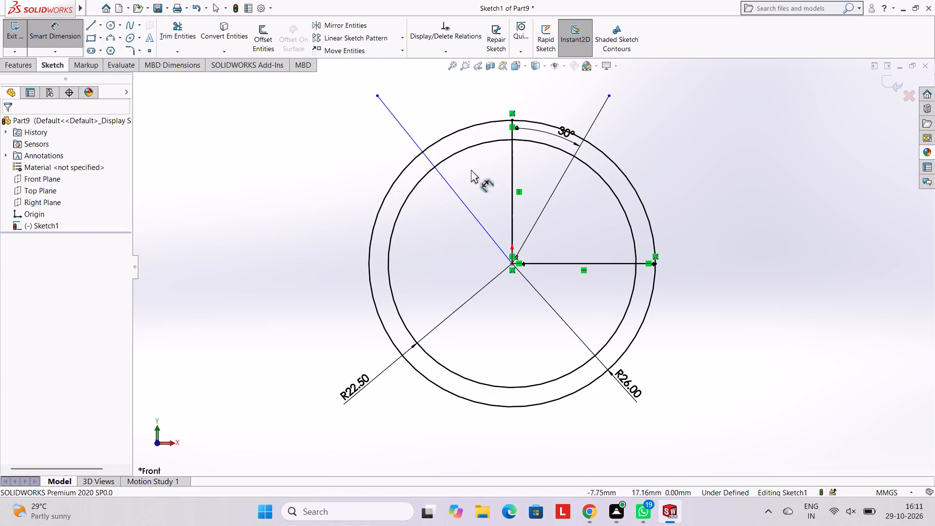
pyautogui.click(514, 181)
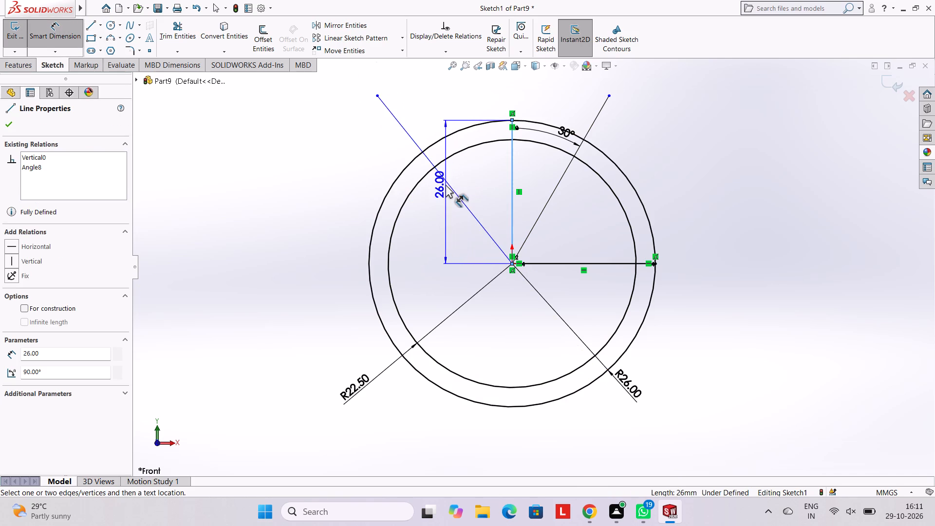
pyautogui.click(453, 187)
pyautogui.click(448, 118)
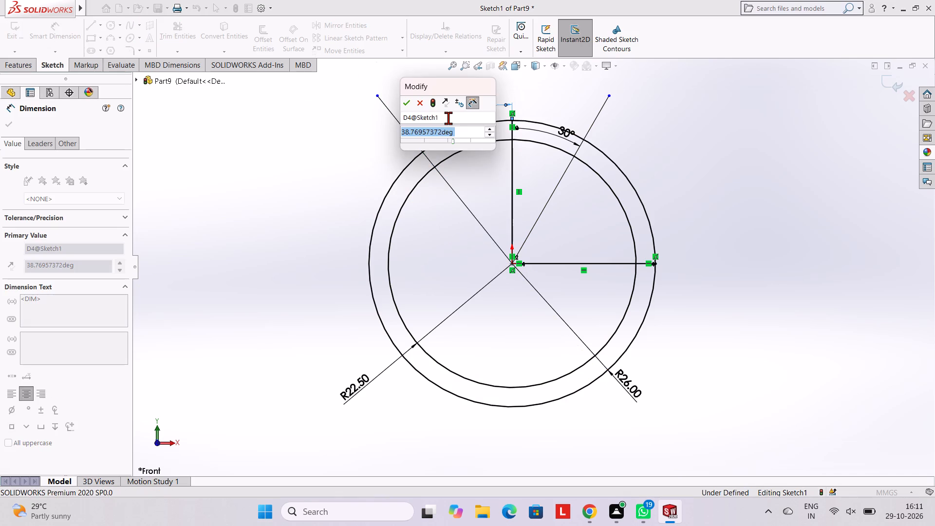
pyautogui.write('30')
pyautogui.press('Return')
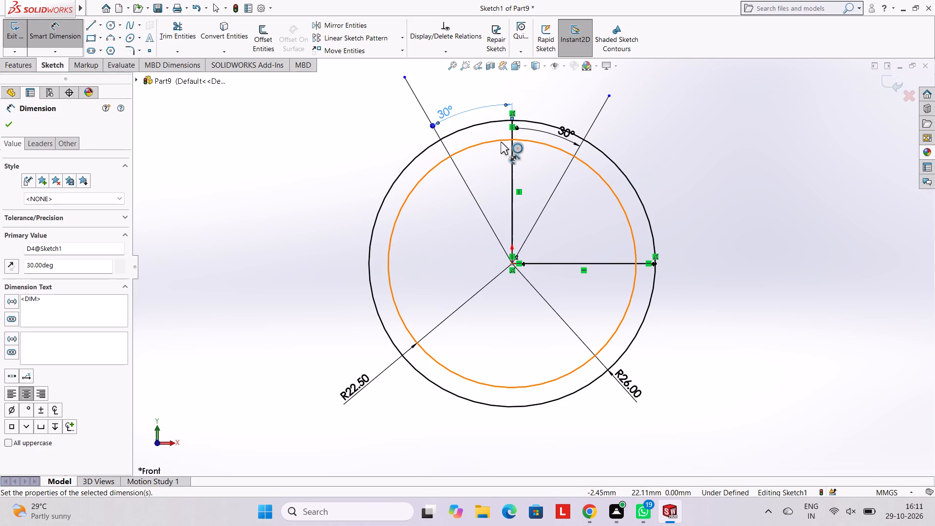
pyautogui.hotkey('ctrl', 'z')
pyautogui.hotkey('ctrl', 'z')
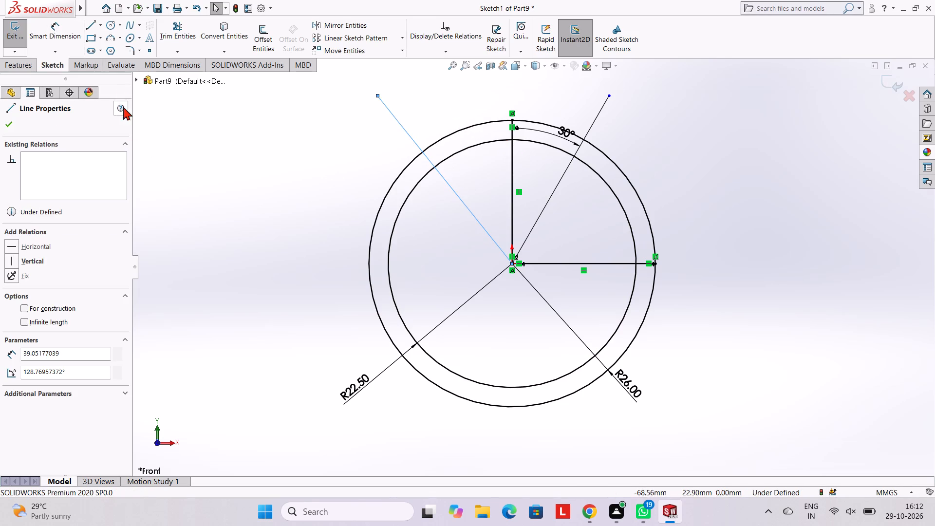
# Dimension the angle between the vertical line and the left slanted line as 45°.
pyautogui.click(47, 30)
pyautogui.click(511, 169)
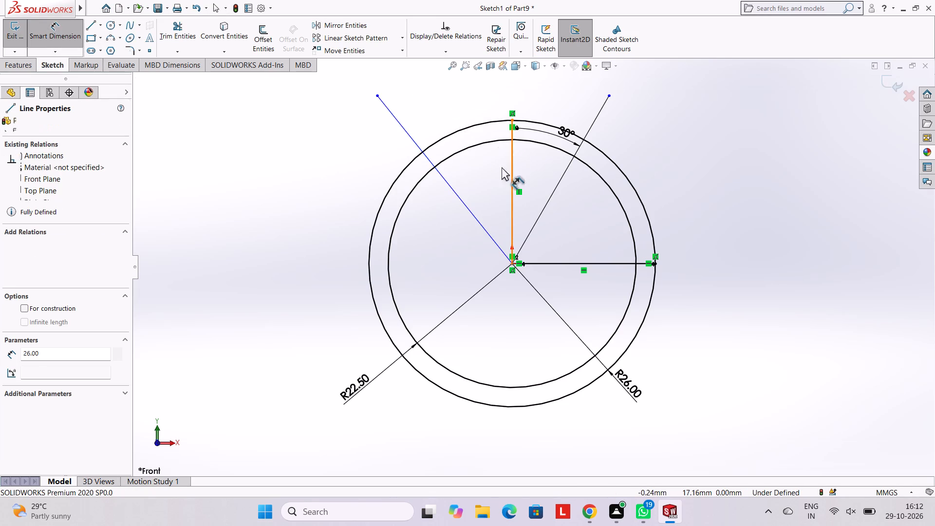
pyautogui.click(442, 175)
pyautogui.click(446, 122)
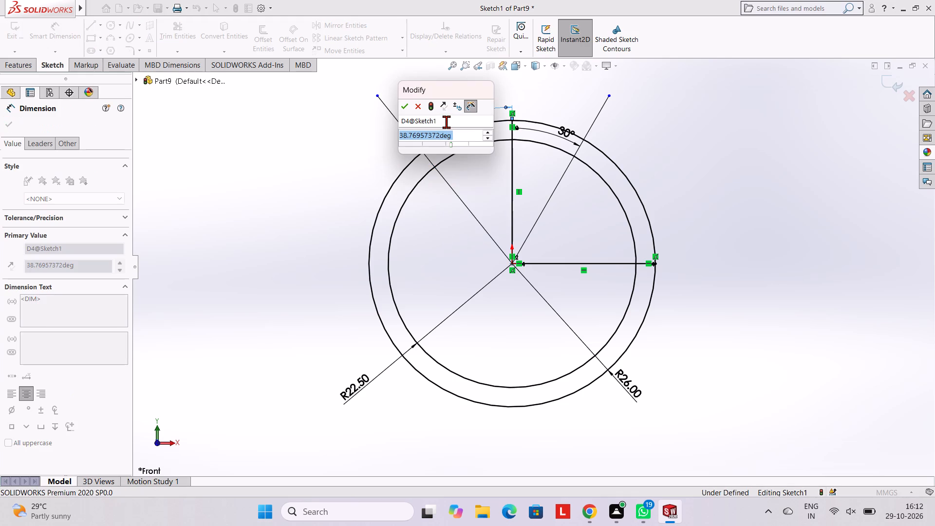
pyautogui.write('45')
pyautogui.press('Return')
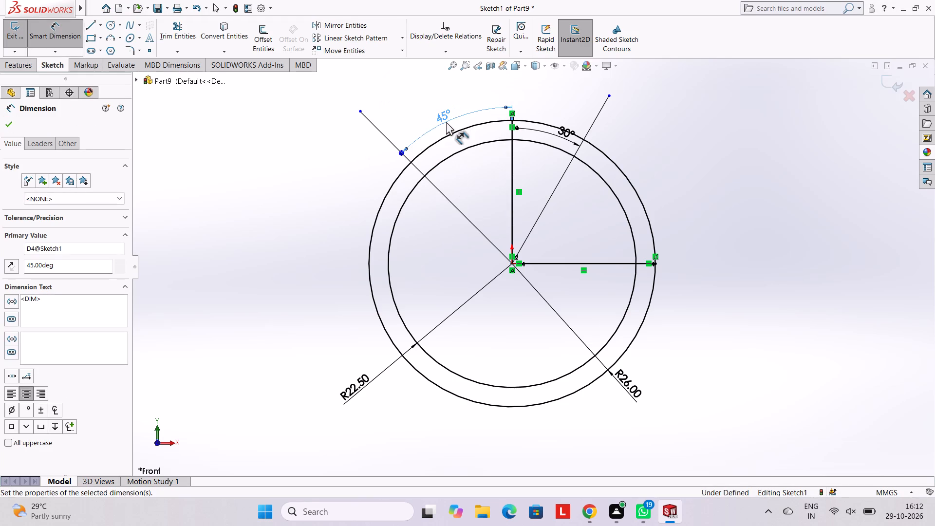
pyautogui.press('Escape')
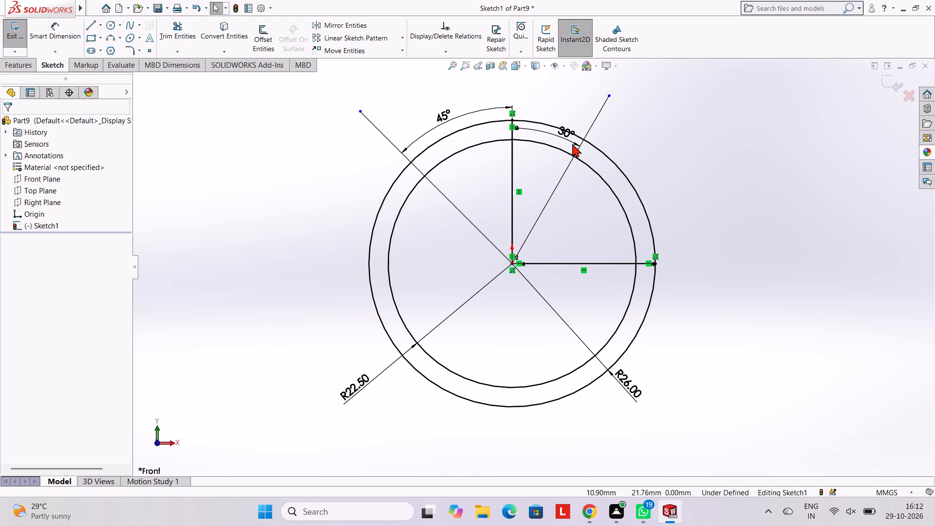
pyautogui.press('Escape')
pyautogui.press('Escape')
pyautogui.press('Escape')
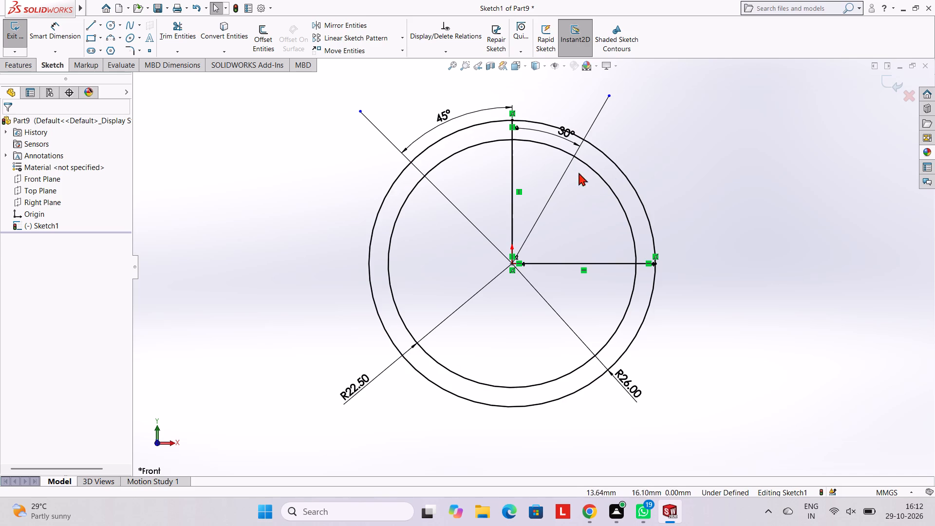
# Delete the 30° angle dimension between the vertical line and the right slanted line.
pyautogui.rightClick(557, 133)
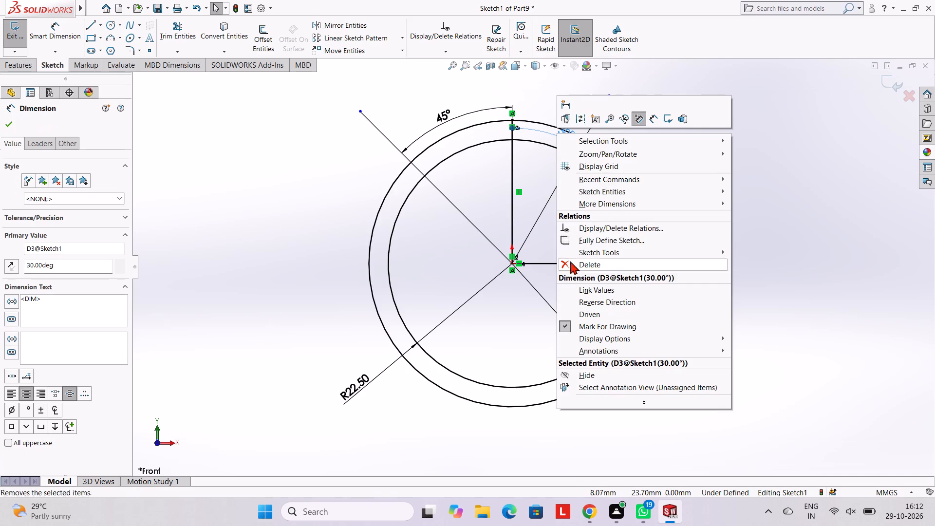
pyautogui.click(586, 263)
# Dimension the angle between the vertical line and the upper-right slanted line as 45°.
pyautogui.click(62, 36)
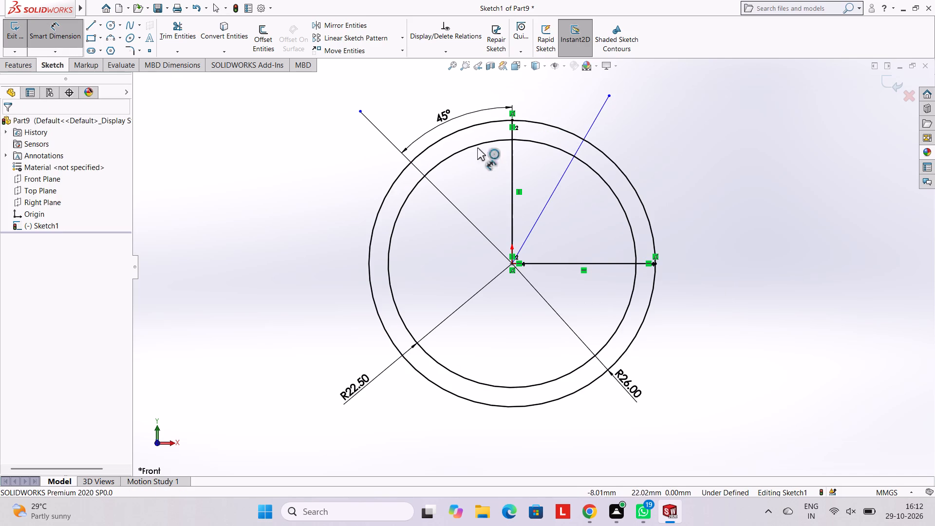
pyautogui.click(511, 164)
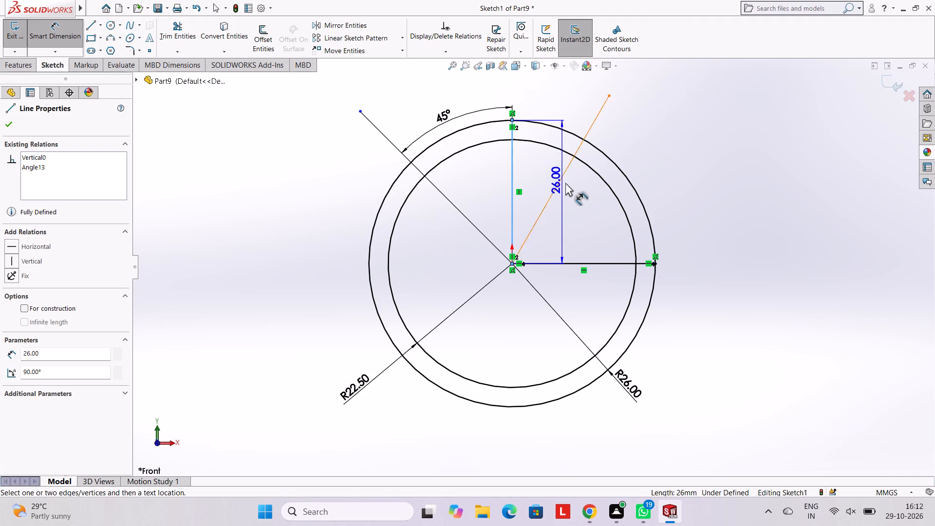
pyautogui.click(562, 181)
pyautogui.click(559, 126)
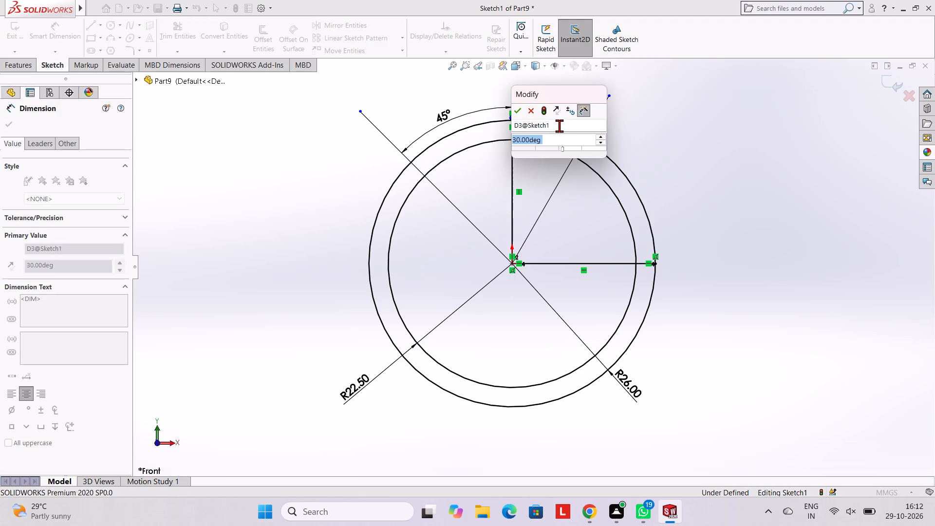
pyautogui.write('45')
pyautogui.press('Return')
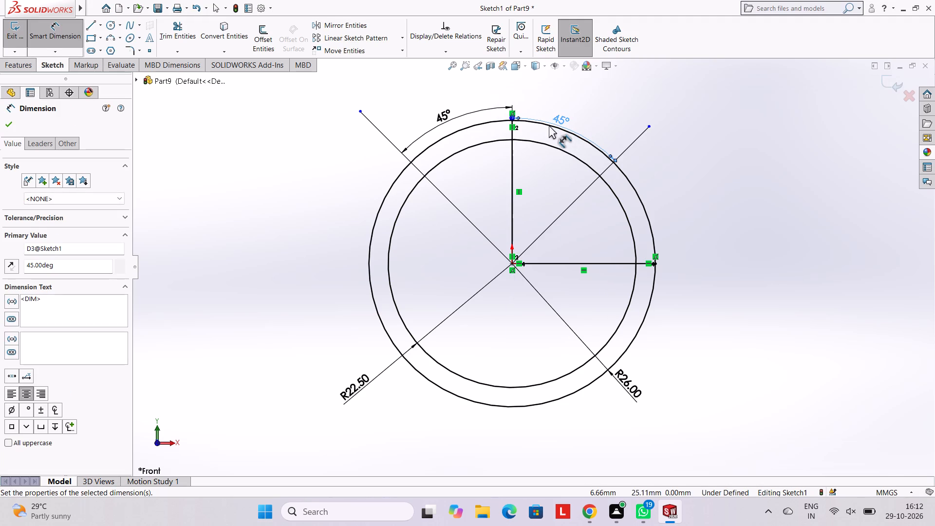
pyautogui.press('Escape')
pyautogui.press('Escape')
pyautogui.press('Escape')
pyautogui.press('Escape')
pyautogui.press('Escape')
pyautogui.press('Escape')
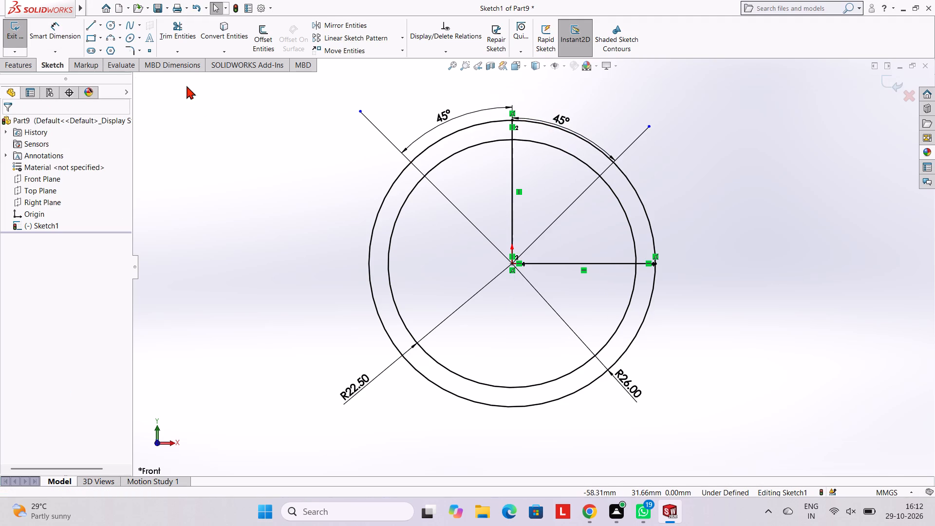
# Sketch a third slanted line about 38 mm long from the origin, down and to the right past the outer circle.
pyautogui.click(94, 24)
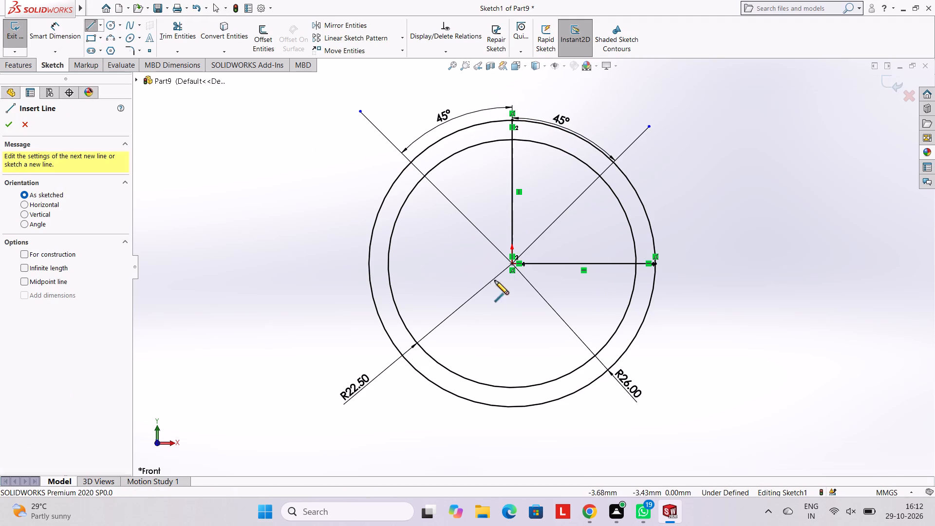
pyautogui.click(513, 264)
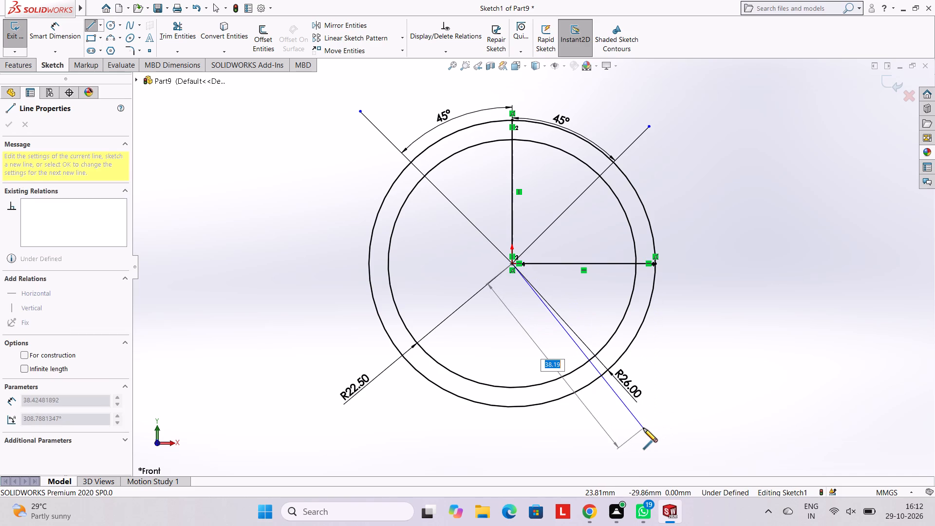
pyautogui.click(643, 428)
pyautogui.press('Escape')
pyautogui.press('Escape')
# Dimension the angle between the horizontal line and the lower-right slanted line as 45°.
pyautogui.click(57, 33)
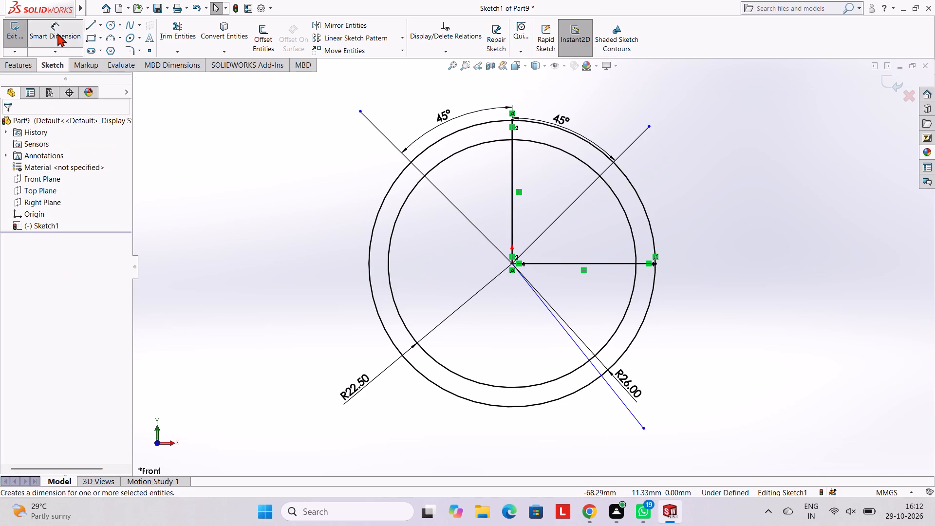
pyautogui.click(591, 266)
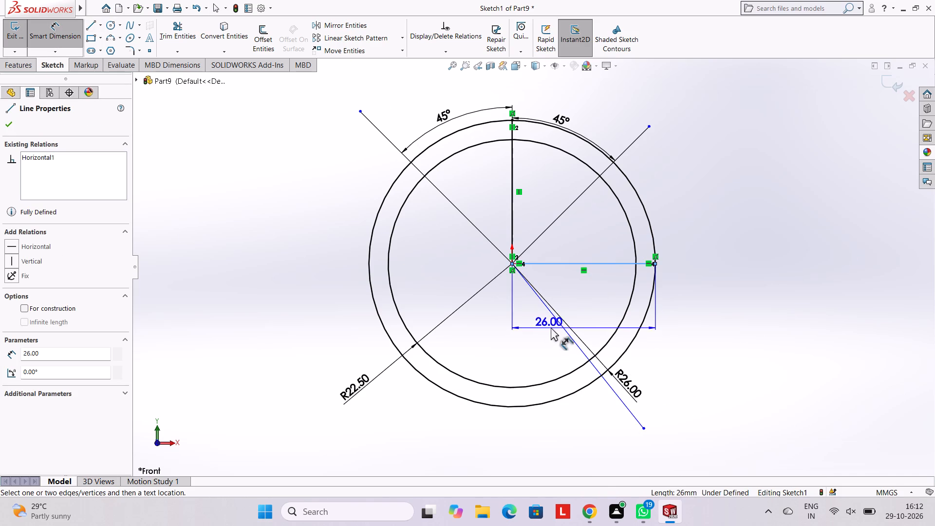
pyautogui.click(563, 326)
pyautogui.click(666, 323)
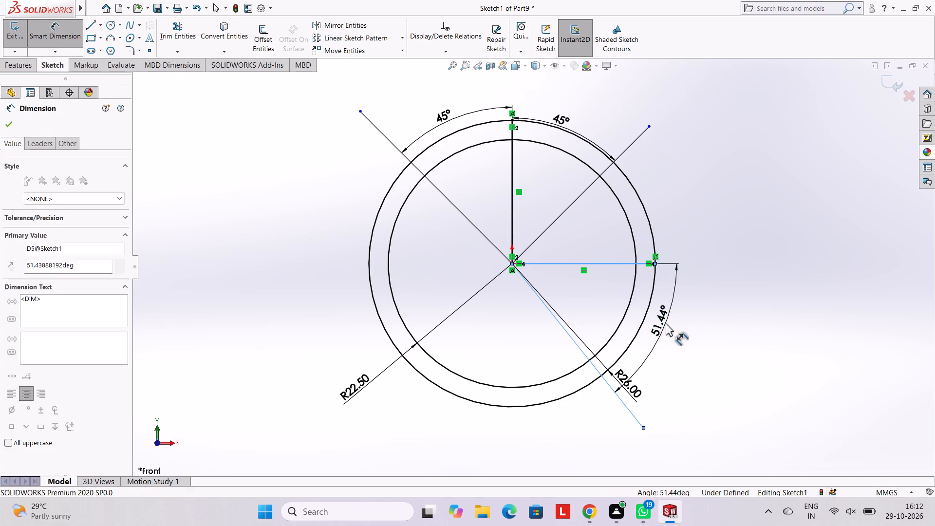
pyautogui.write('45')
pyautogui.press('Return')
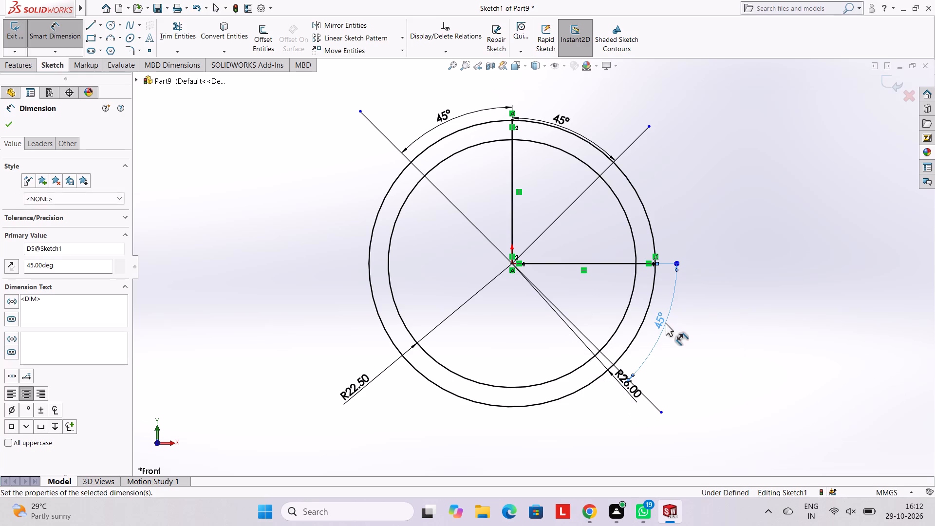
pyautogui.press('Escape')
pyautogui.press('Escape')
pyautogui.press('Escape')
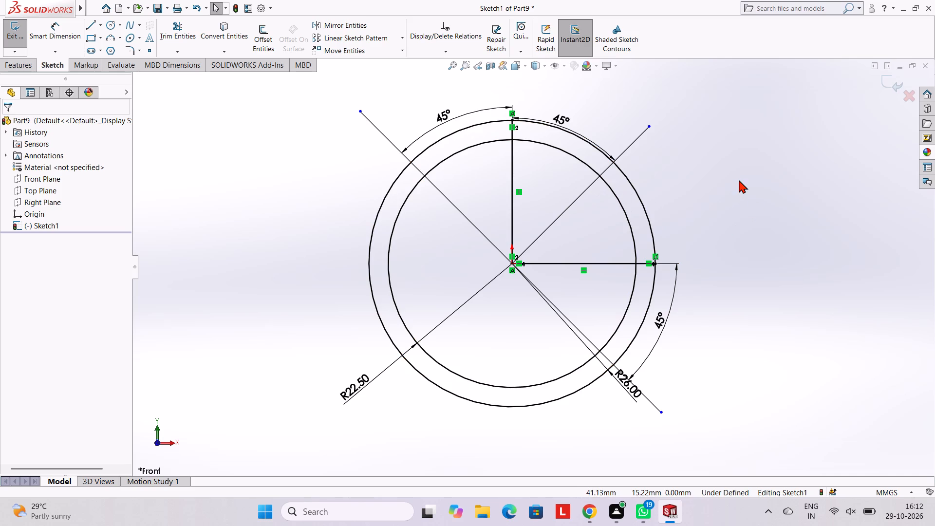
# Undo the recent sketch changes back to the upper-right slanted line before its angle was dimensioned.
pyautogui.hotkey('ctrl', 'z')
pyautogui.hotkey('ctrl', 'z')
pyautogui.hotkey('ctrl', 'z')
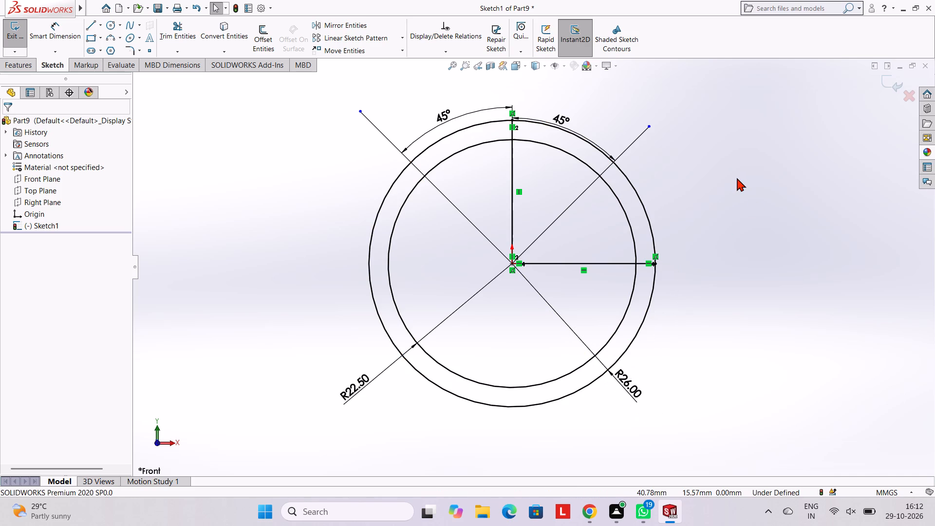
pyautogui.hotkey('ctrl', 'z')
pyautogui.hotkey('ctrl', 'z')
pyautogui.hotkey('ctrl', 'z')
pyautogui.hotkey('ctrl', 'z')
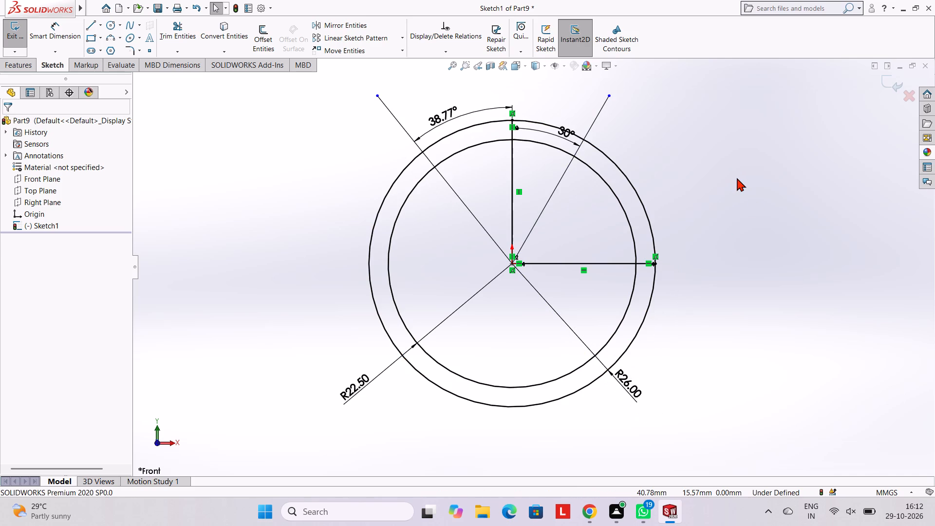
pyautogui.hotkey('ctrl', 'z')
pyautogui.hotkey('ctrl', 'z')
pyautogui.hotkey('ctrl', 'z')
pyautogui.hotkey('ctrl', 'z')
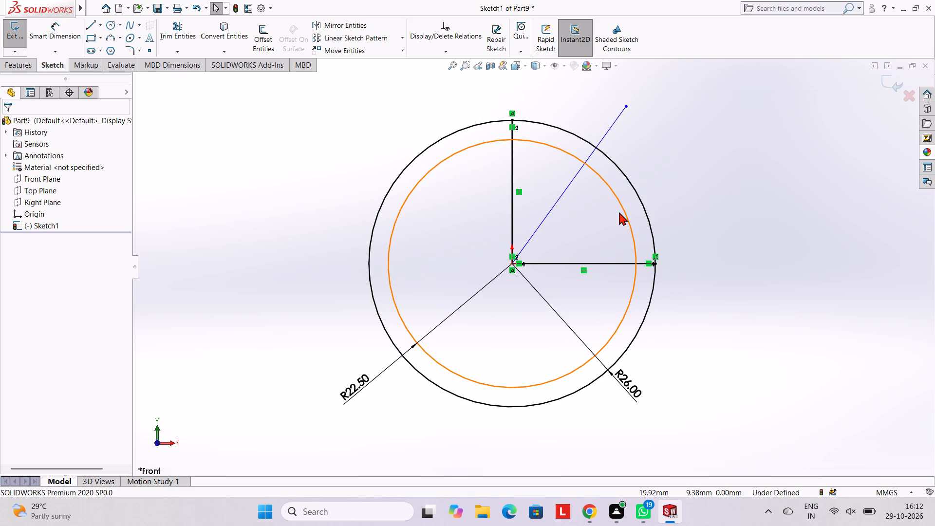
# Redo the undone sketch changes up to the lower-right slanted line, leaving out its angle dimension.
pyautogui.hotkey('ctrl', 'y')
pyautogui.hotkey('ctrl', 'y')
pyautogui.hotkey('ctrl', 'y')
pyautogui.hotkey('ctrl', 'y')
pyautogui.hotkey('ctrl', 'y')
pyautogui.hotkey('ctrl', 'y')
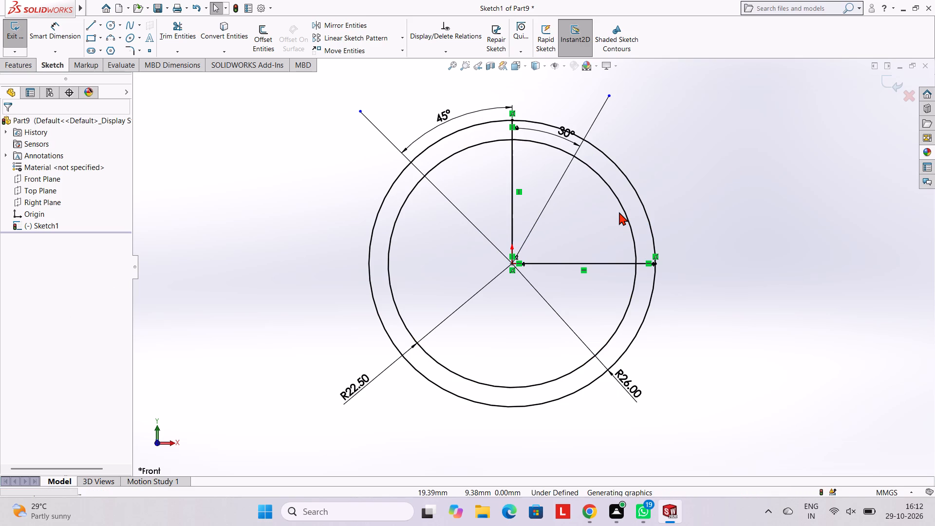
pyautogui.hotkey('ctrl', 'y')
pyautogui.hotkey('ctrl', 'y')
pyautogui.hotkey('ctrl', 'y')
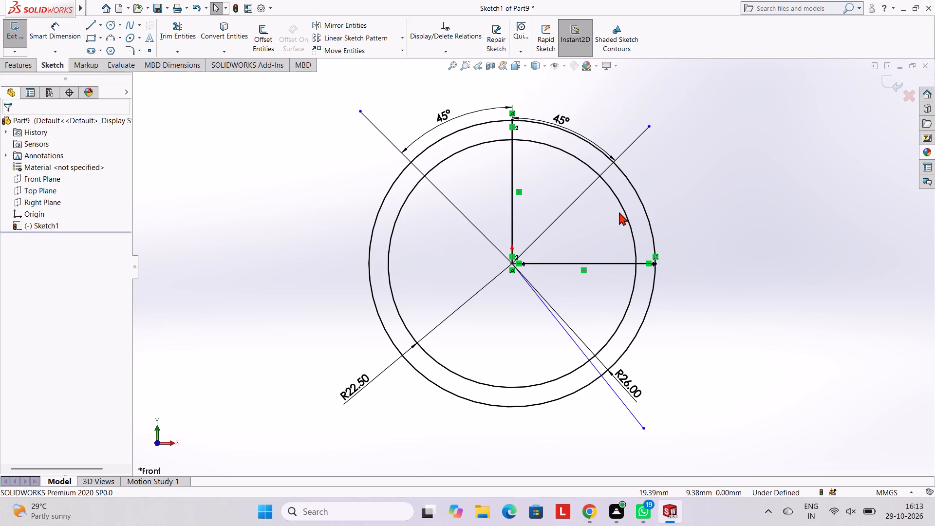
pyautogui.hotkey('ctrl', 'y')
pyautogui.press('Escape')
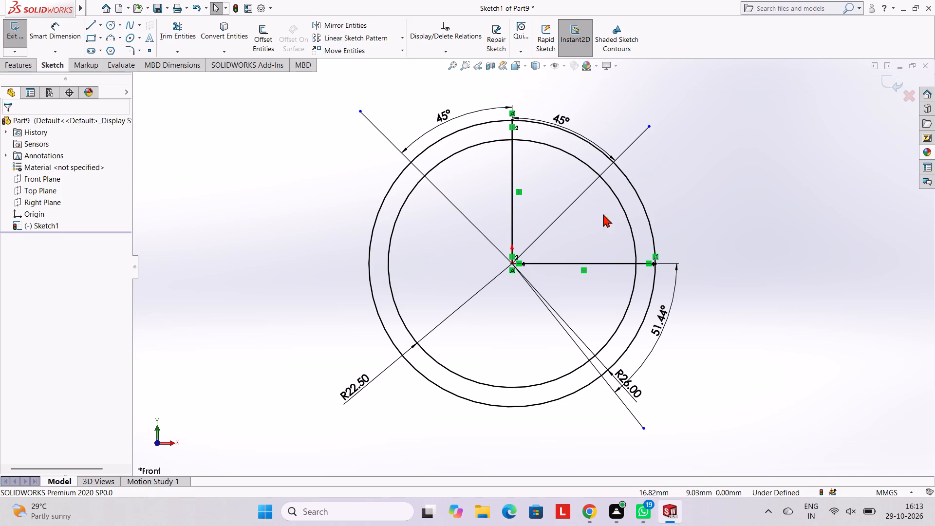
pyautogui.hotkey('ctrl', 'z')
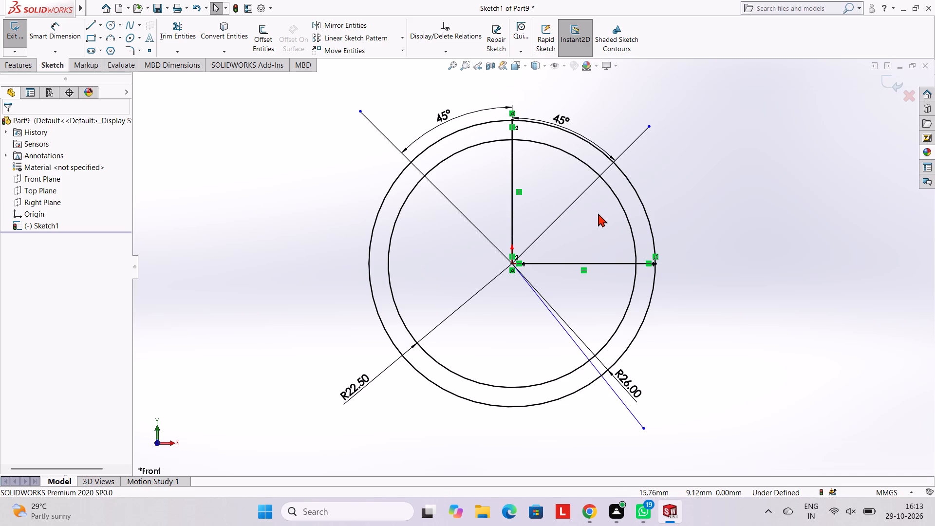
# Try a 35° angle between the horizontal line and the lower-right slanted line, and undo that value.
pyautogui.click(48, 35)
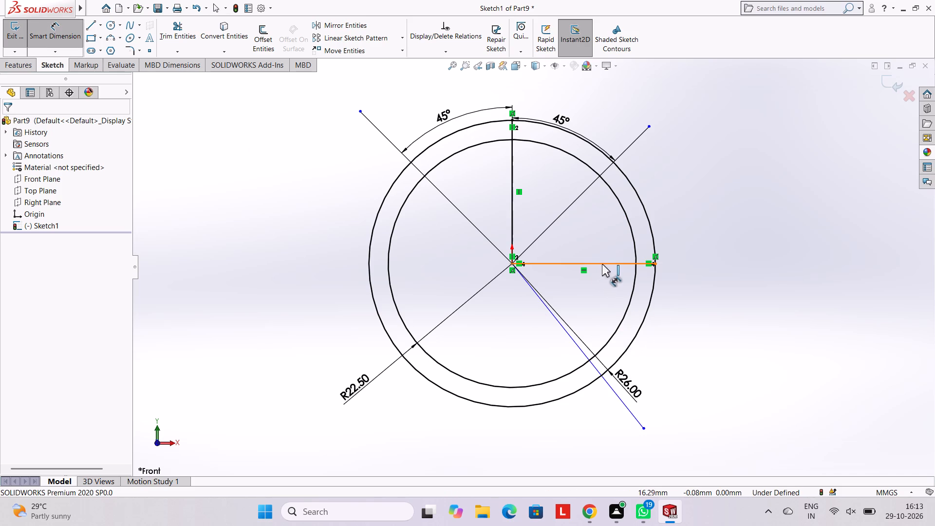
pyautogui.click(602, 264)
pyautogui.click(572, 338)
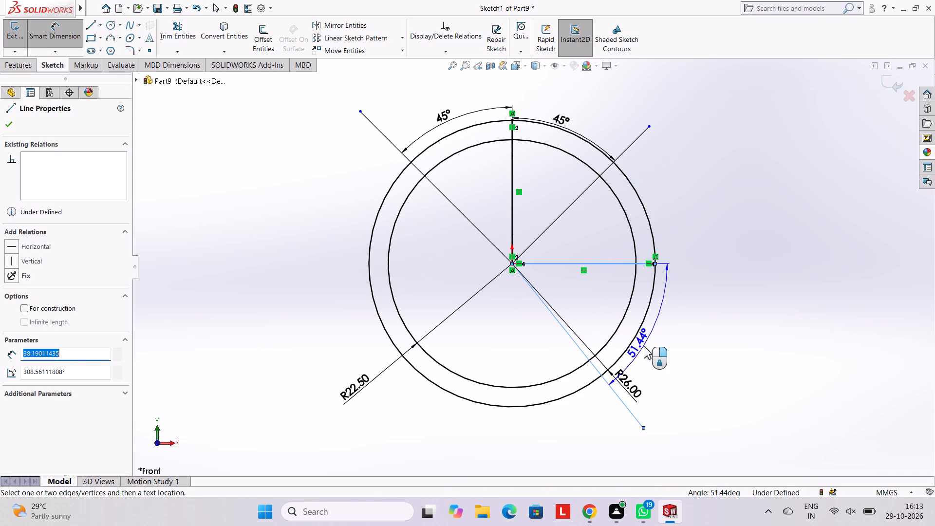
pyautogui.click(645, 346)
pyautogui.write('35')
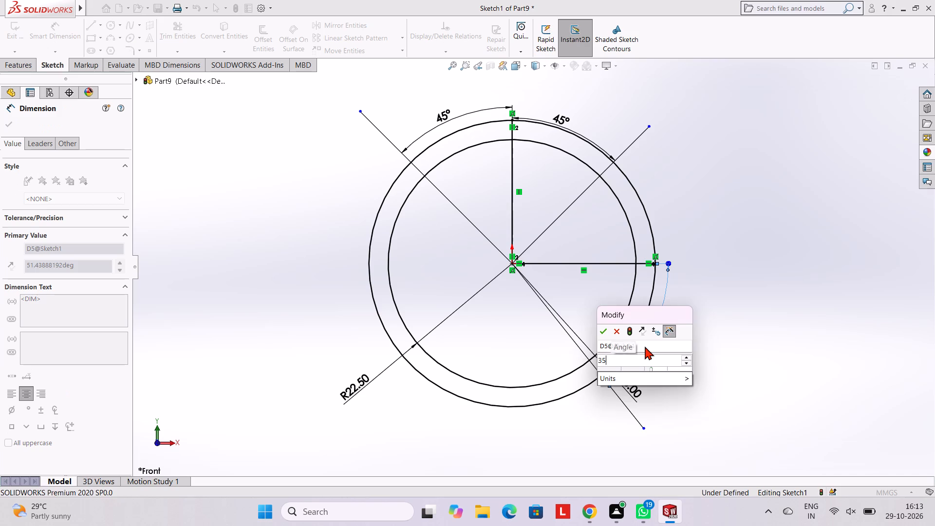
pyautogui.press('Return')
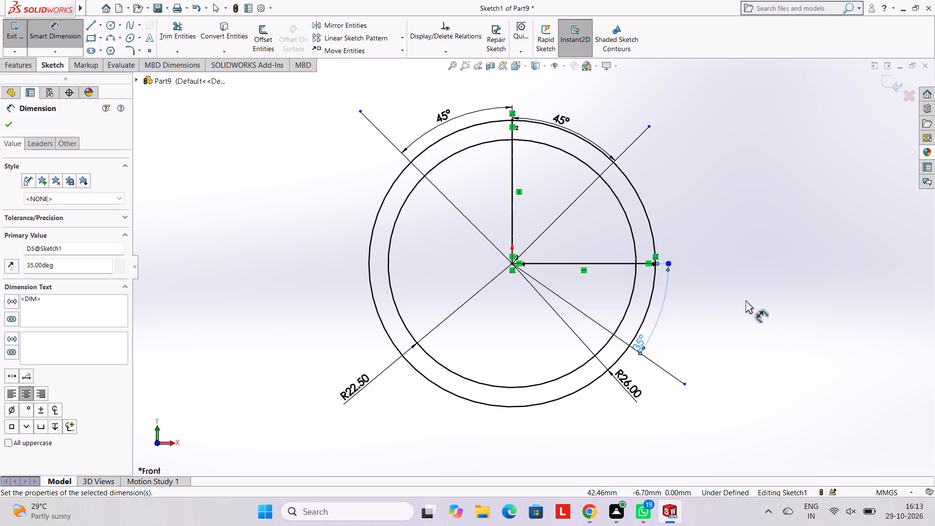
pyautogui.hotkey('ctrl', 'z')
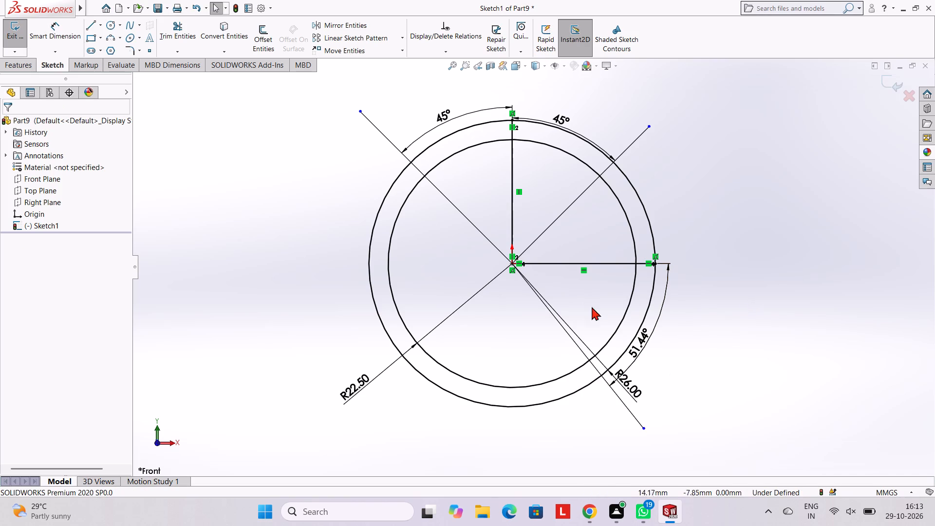
# Replace the angle dimension between the horizontal line and the lower-right slanted line with a new 40° dimension.
pyautogui.rightClick(638, 341)
pyautogui.click(667, 381)
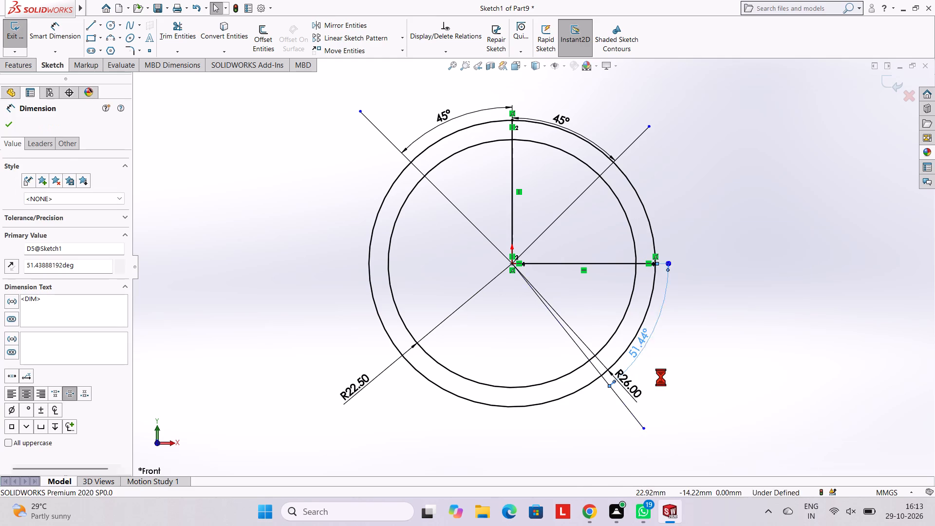
pyautogui.click(63, 35)
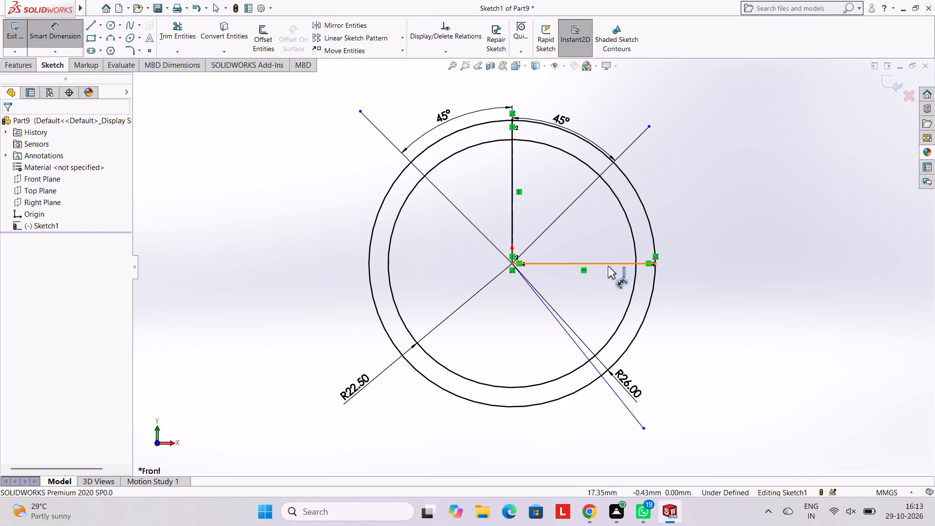
pyautogui.click(608, 266)
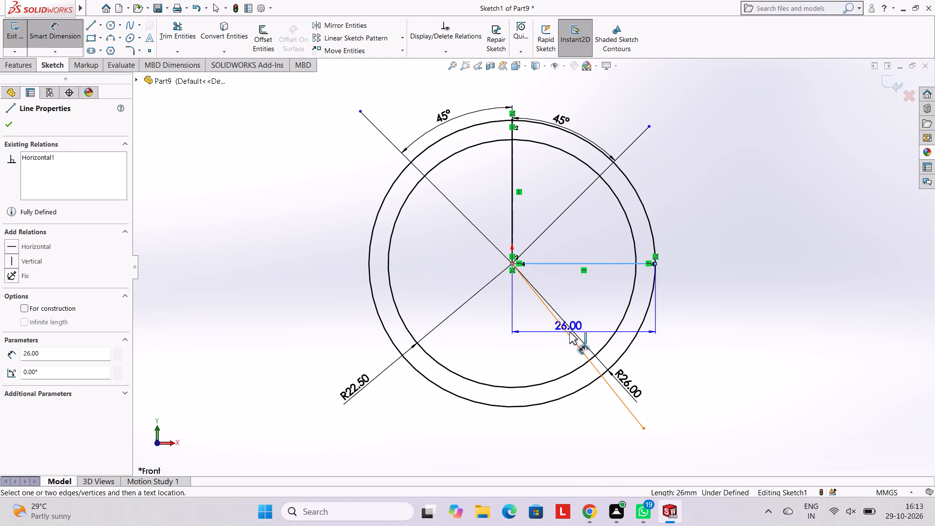
pyautogui.click(568, 332)
pyautogui.click(637, 329)
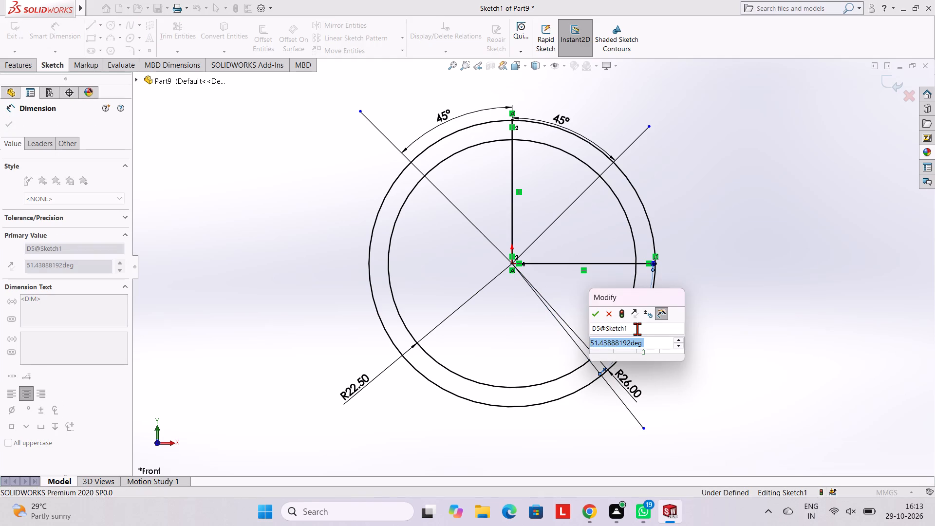
pyautogui.write('40')
pyautogui.press('Return')
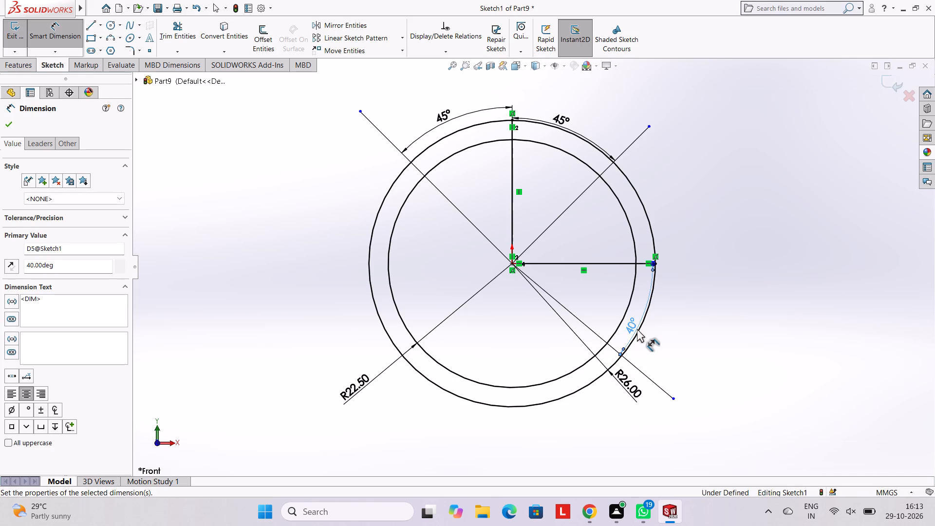
pyautogui.press('Escape')
pyautogui.press('Escape')
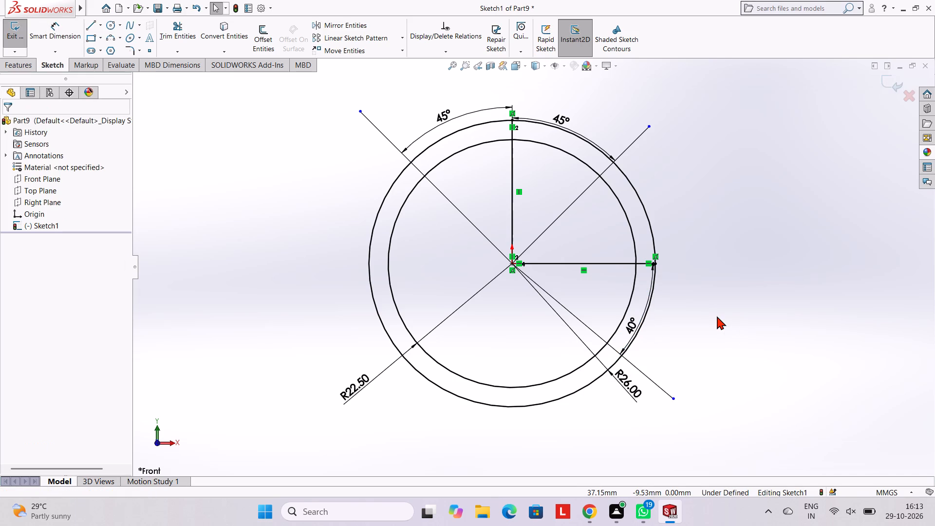
pyautogui.press('Escape')
pyautogui.press('Escape')
# Replace the angle dimension between the vertical line and the upper-right slanted line with a new 40° dimension.
pyautogui.rightClick(564, 112)
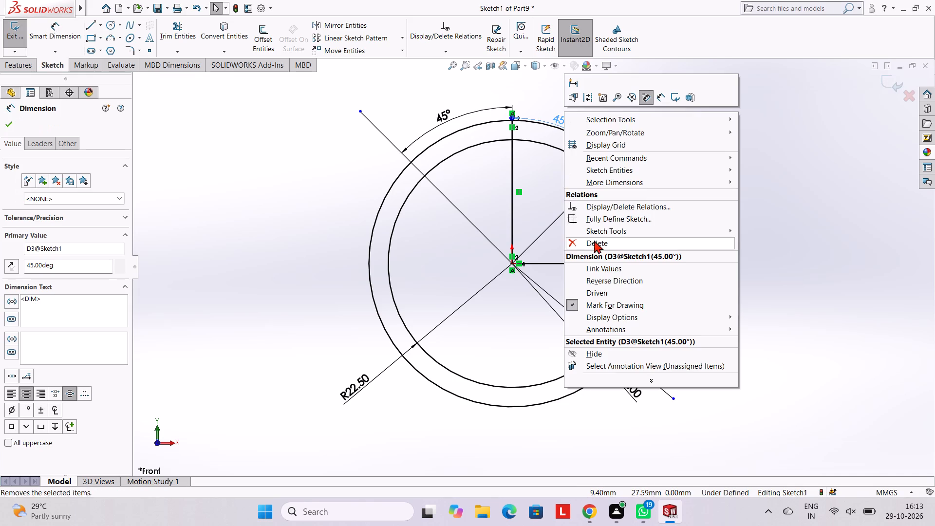
pyautogui.click(596, 243)
pyautogui.click(47, 29)
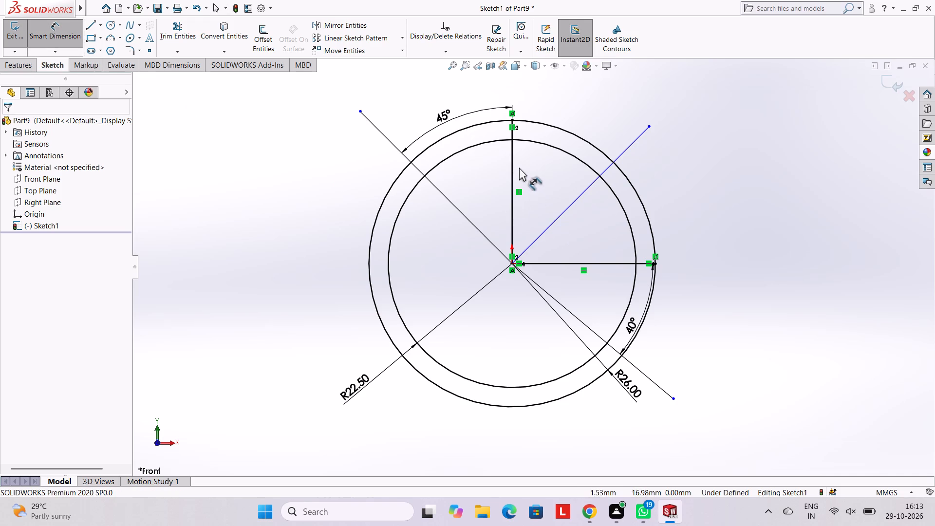
pyautogui.click(514, 167)
pyautogui.click(586, 187)
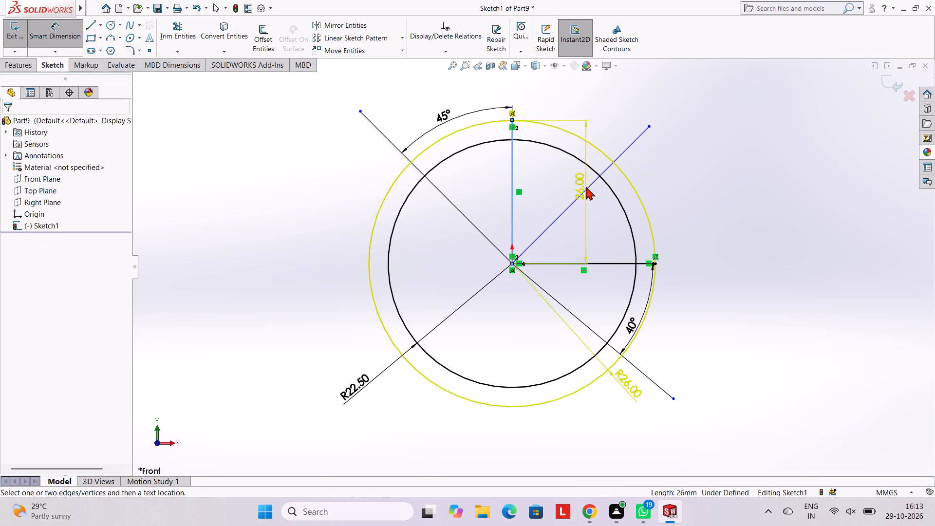
pyautogui.press('Escape')
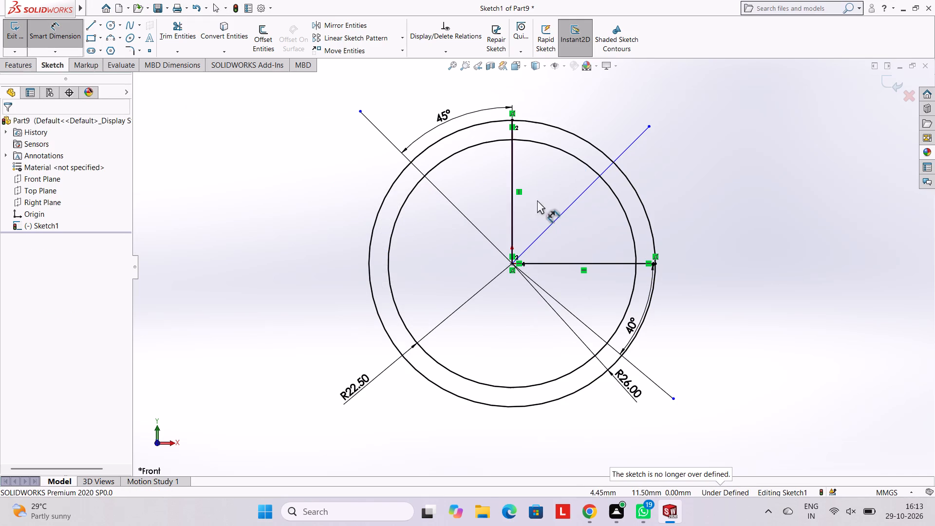
pyautogui.click(513, 178)
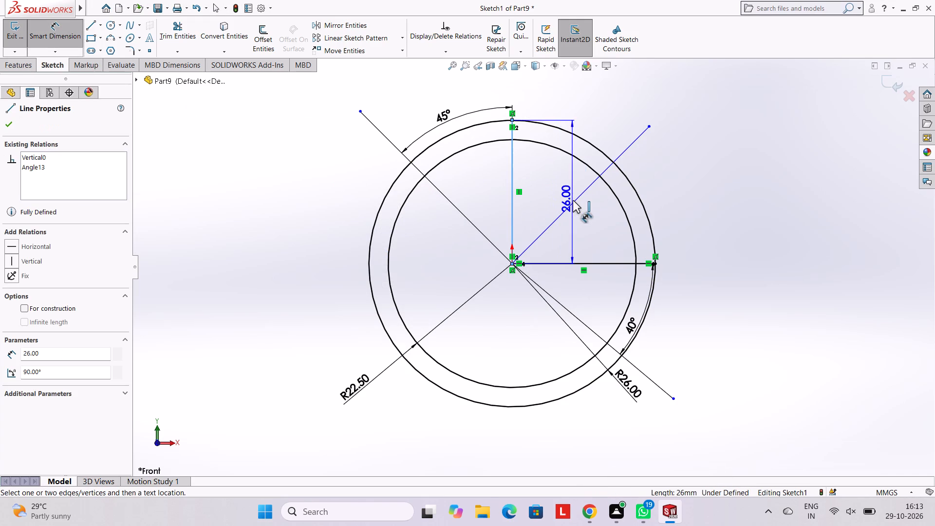
pyautogui.click(573, 200)
pyautogui.click(586, 132)
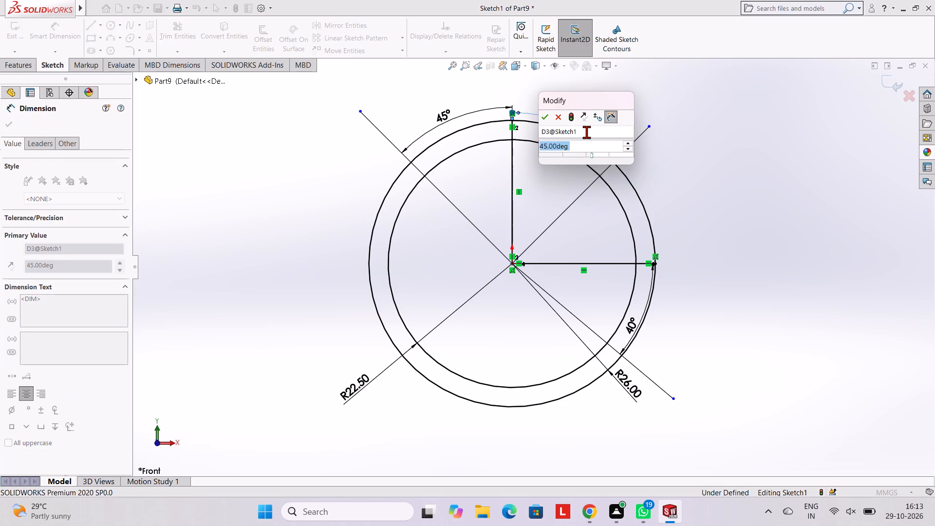
pyautogui.write('40')
pyautogui.press('Return')
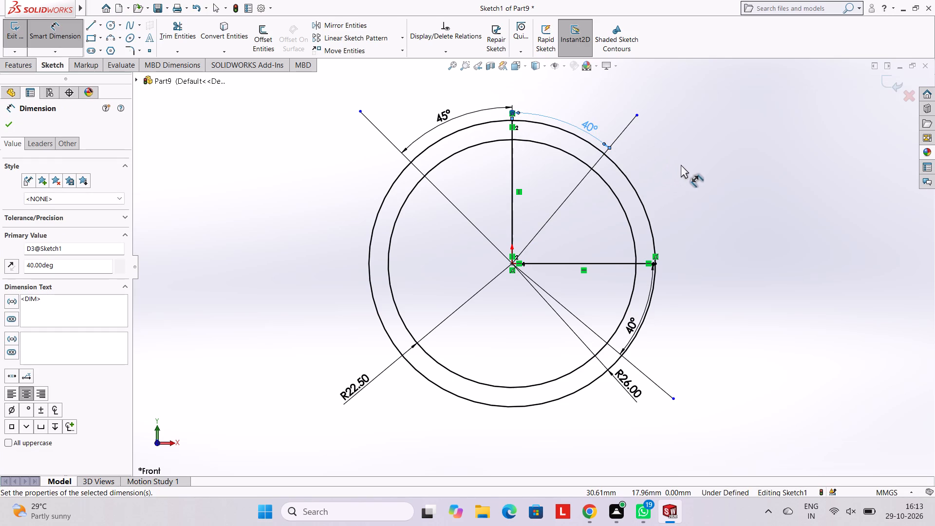
pyautogui.press('Escape')
pyautogui.press('Escape')
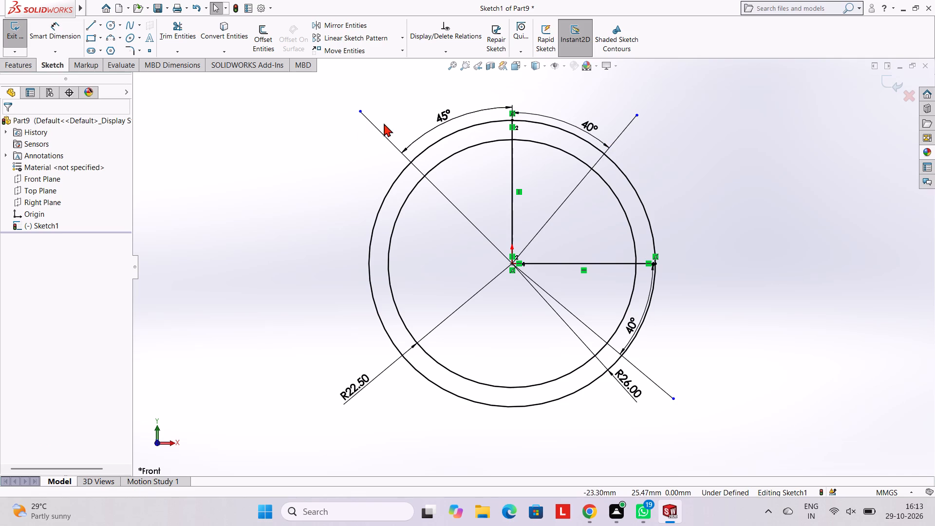
# Replace the angle dimension between the vertical line and the upper-left slanted line with a new 40° dimension.
pyautogui.rightClick(444, 111)
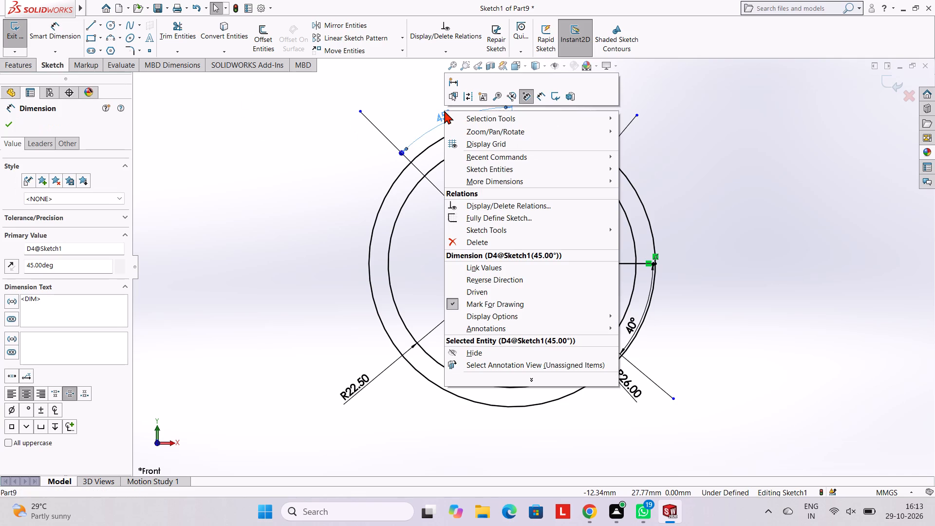
pyautogui.click(491, 244)
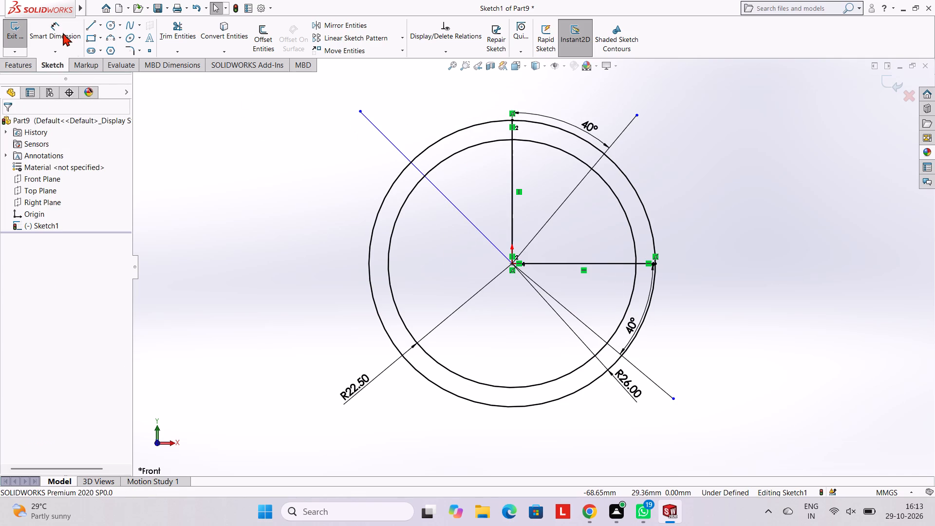
pyautogui.click(62, 33)
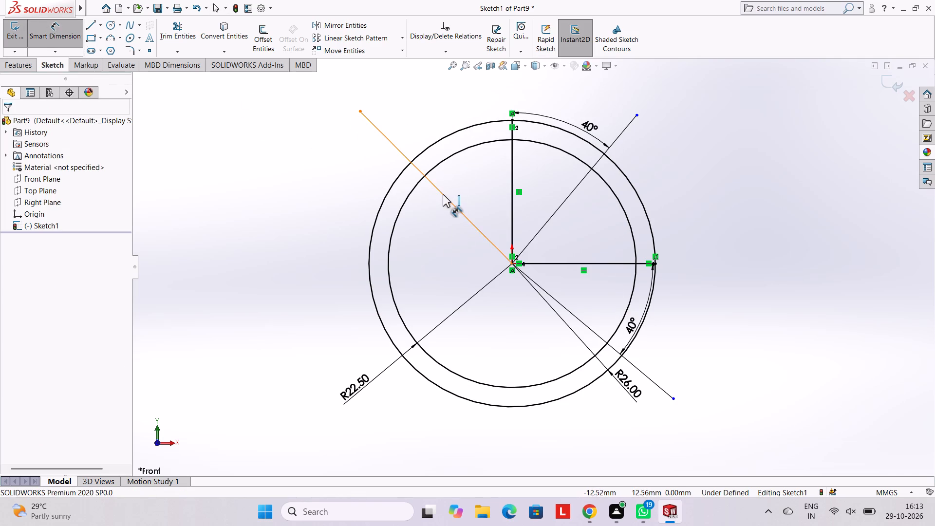
pyautogui.click(441, 194)
pyautogui.click(511, 193)
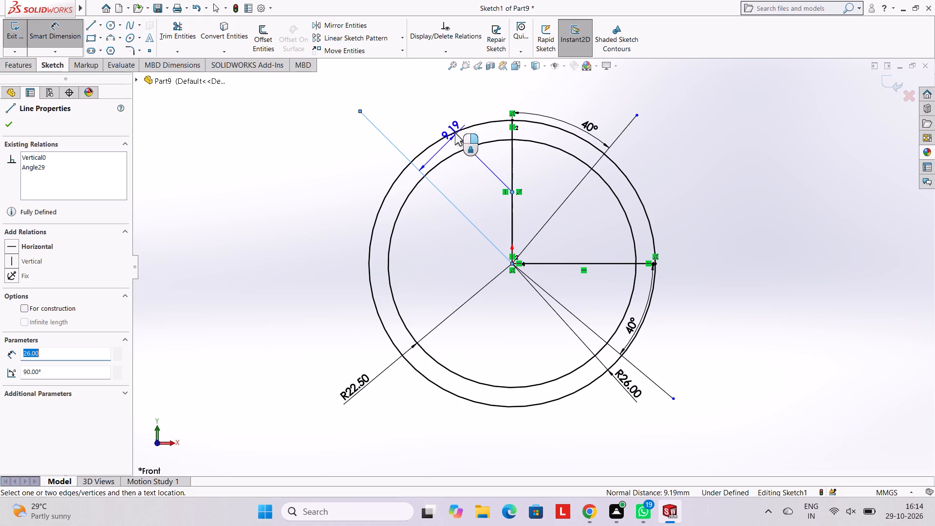
pyautogui.press('Escape')
pyautogui.press('Escape')
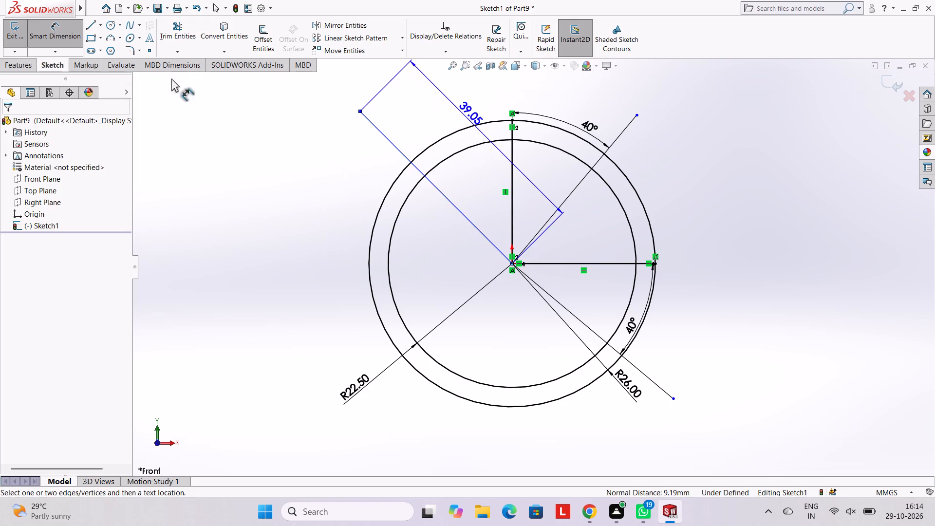
pyautogui.click(451, 202)
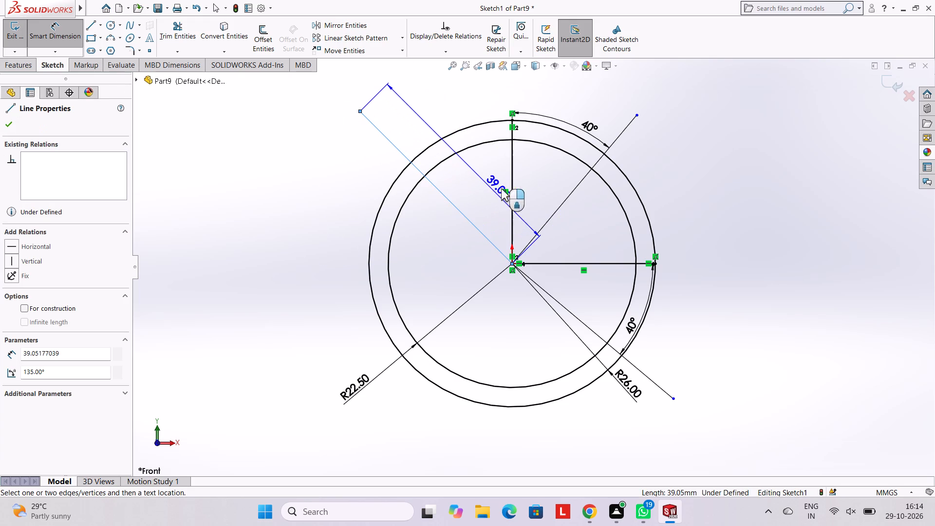
pyautogui.click(510, 187)
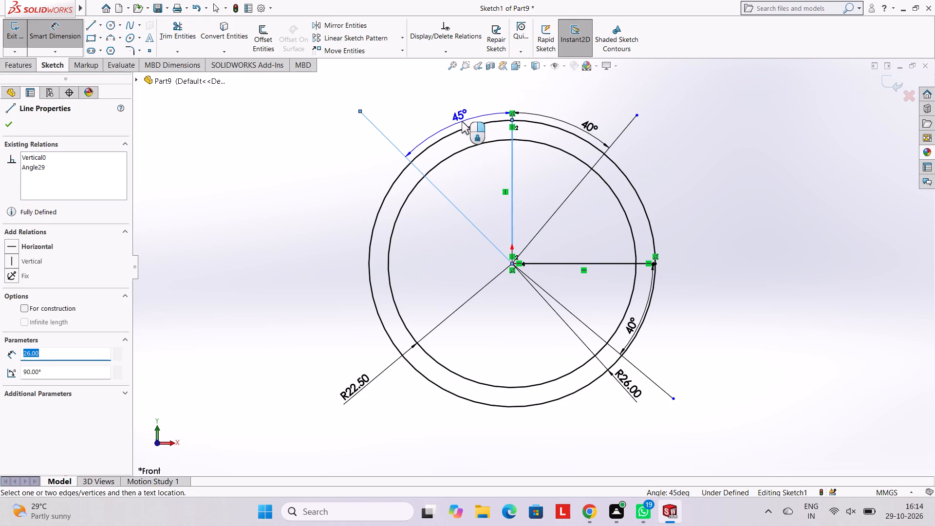
pyautogui.click(462, 121)
pyautogui.write('40')
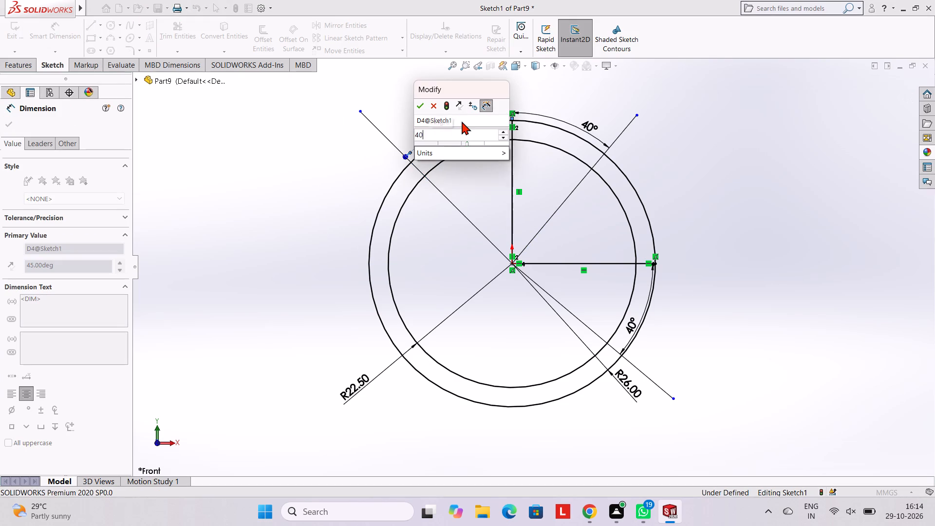
pyautogui.press('Return')
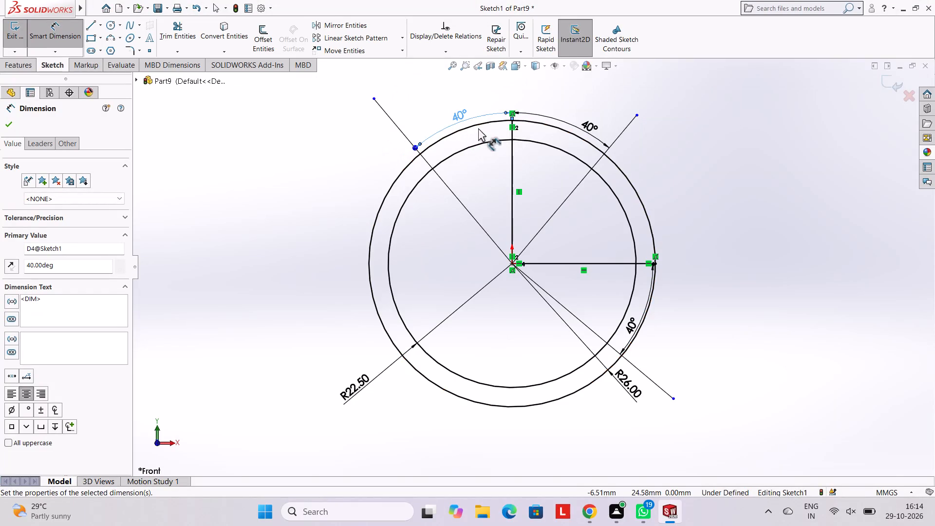
pyautogui.press('Escape')
pyautogui.press('Escape')
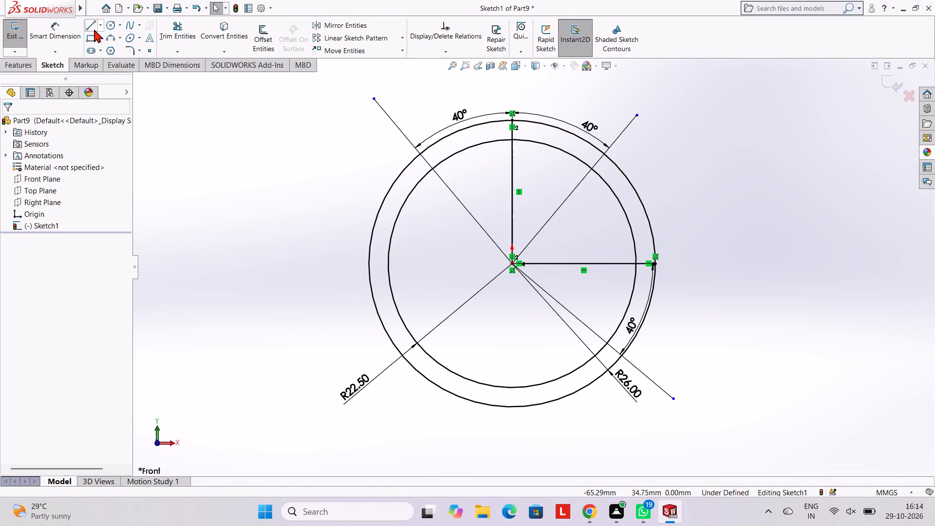
# Sketch a slanted line about 36 mm long from the origin toward the lower left, ending beyond the outer circle.
pyautogui.click(93, 24)
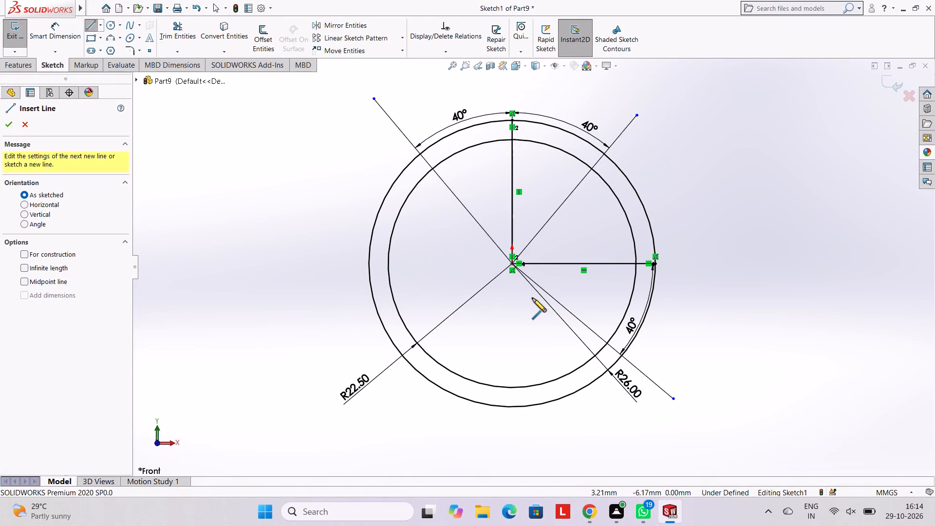
pyautogui.click(511, 264)
pyautogui.click(368, 402)
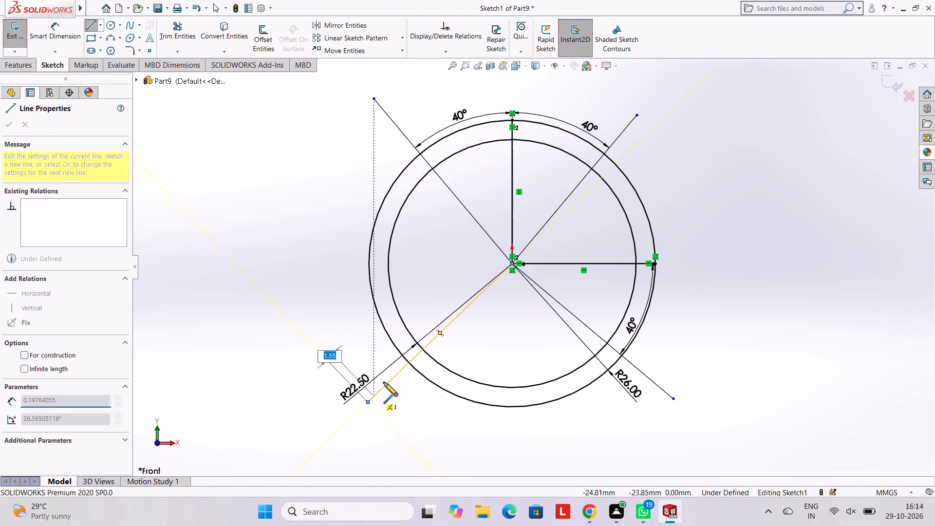
pyautogui.press('Escape')
pyautogui.press('Escape')
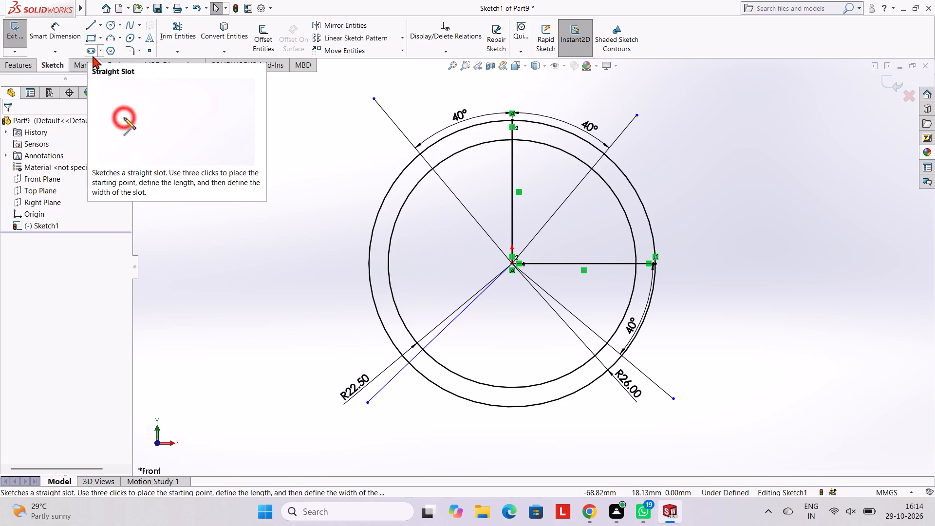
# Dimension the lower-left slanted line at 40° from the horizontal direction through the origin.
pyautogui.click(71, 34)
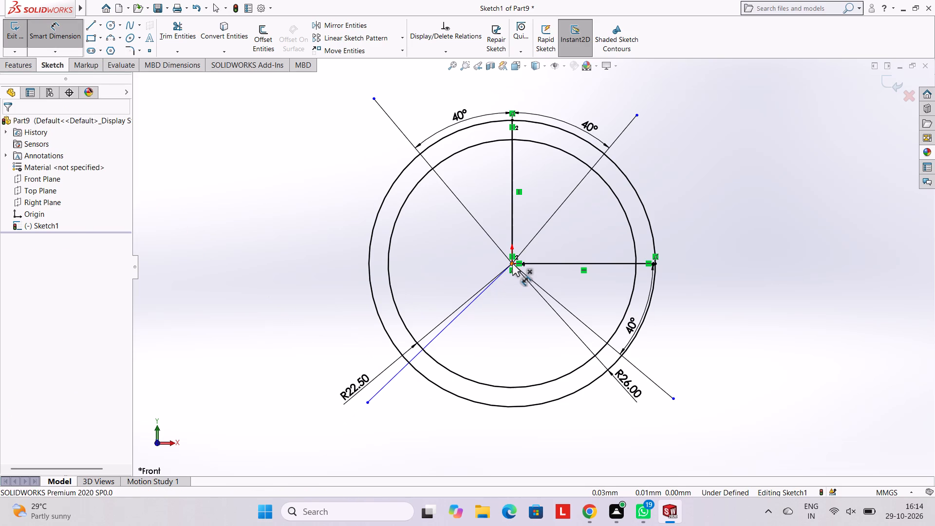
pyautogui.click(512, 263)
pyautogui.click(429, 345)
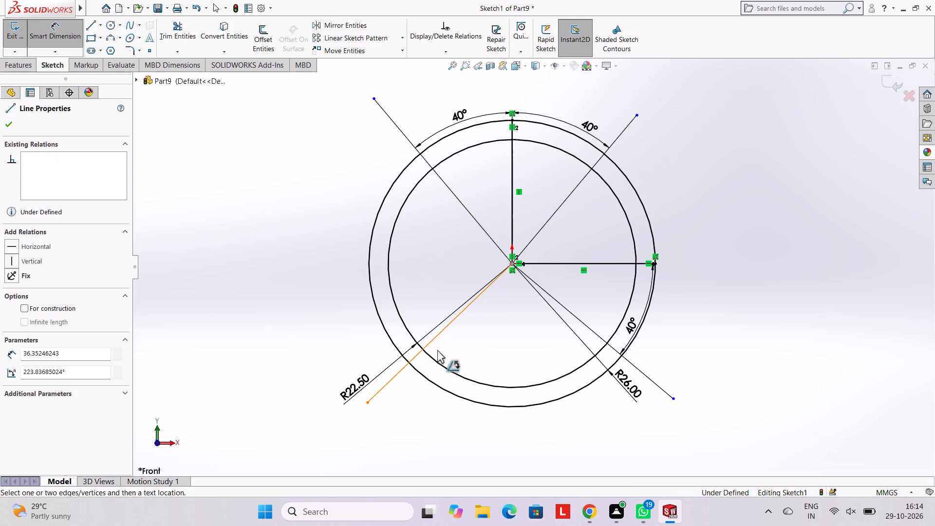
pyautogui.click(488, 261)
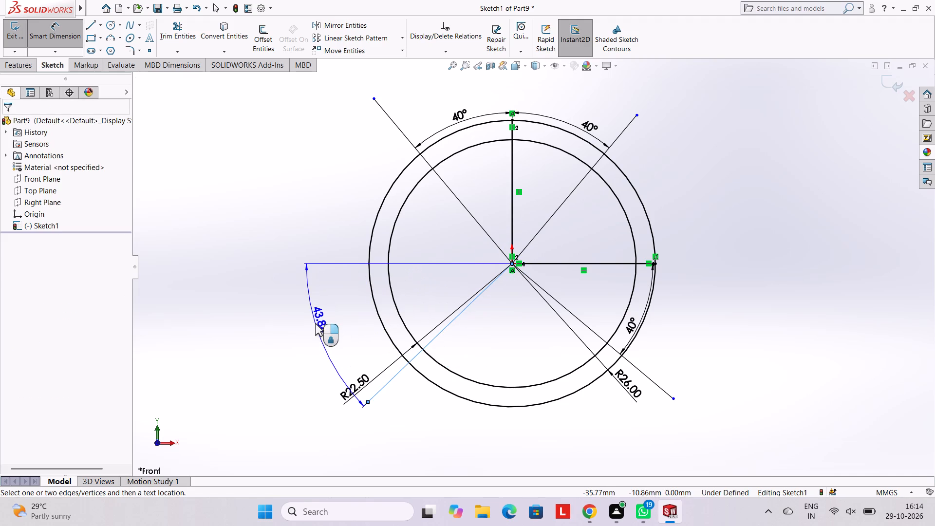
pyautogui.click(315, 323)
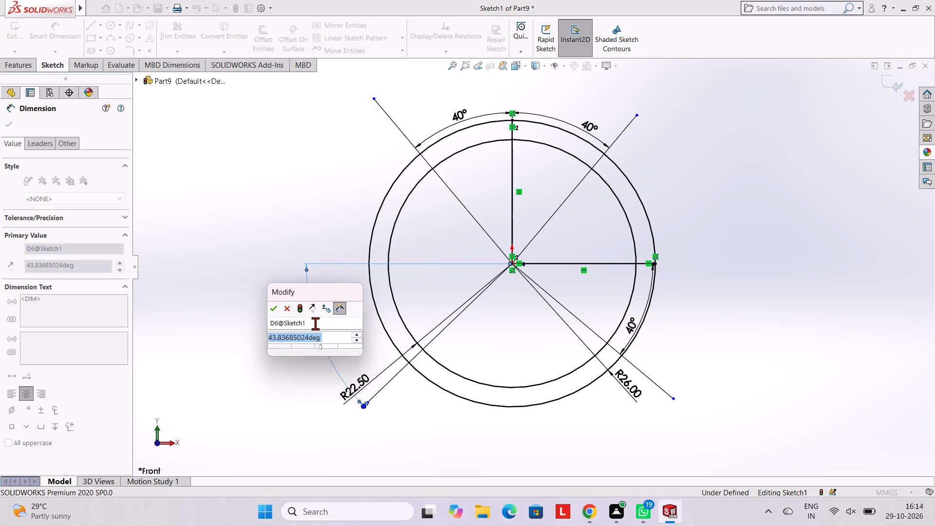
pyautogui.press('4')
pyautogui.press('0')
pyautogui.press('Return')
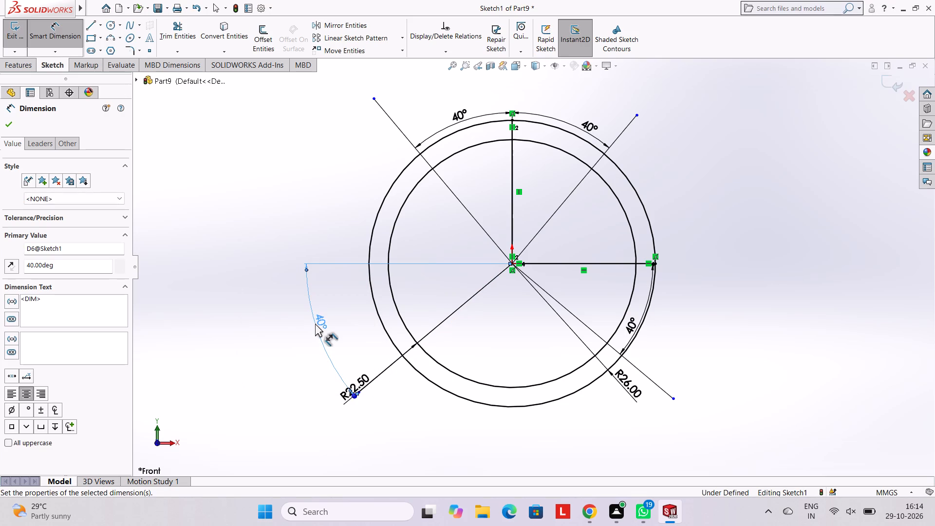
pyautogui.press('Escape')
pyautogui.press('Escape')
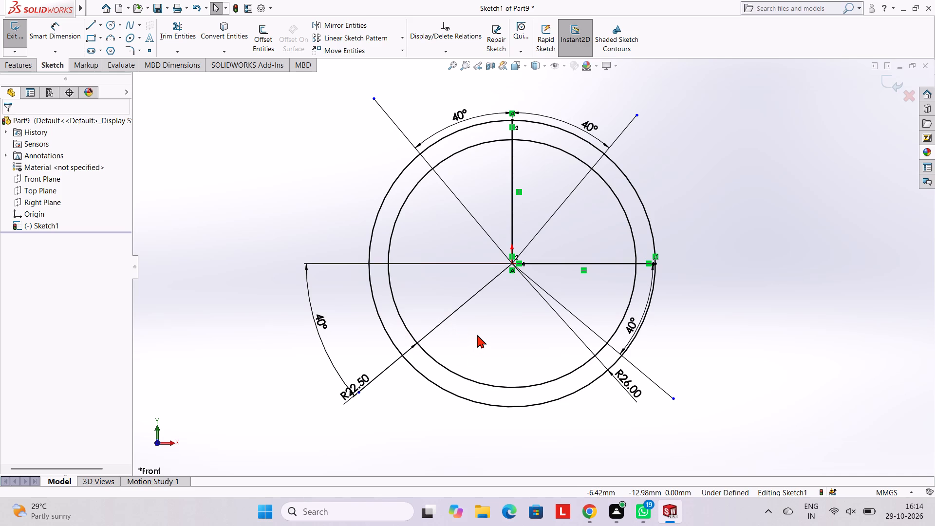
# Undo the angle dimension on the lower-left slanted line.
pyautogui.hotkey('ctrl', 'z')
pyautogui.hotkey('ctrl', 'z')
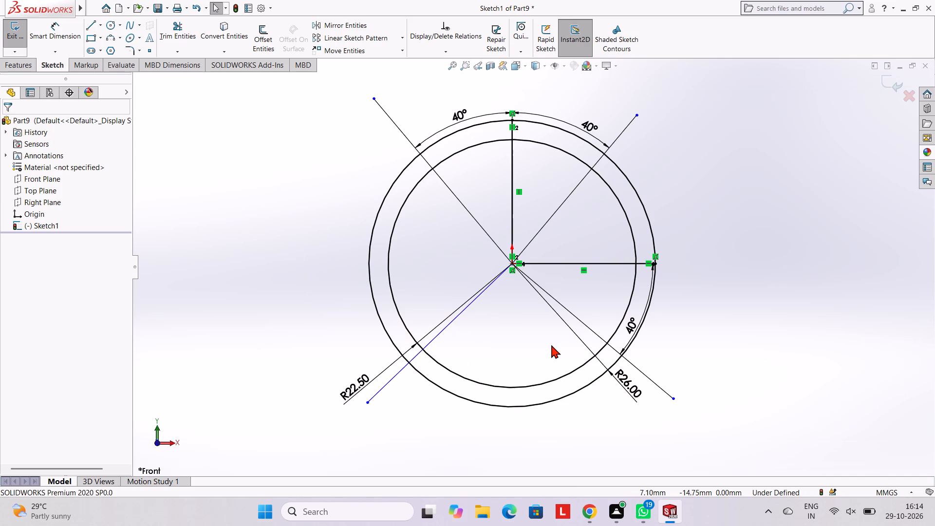
# Dimension the lower-left slanted line at 40° from the downward vertical direction through the origin.
pyautogui.click(57, 23)
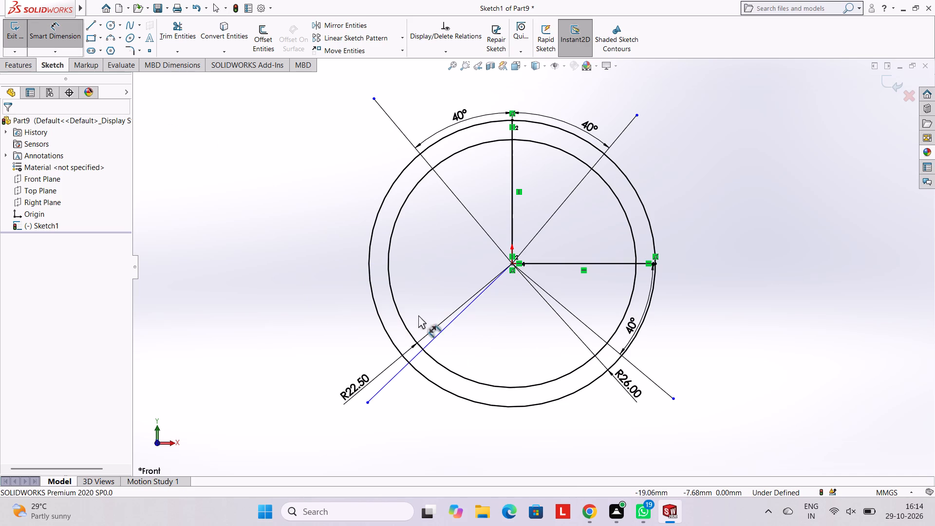
pyautogui.click(429, 342)
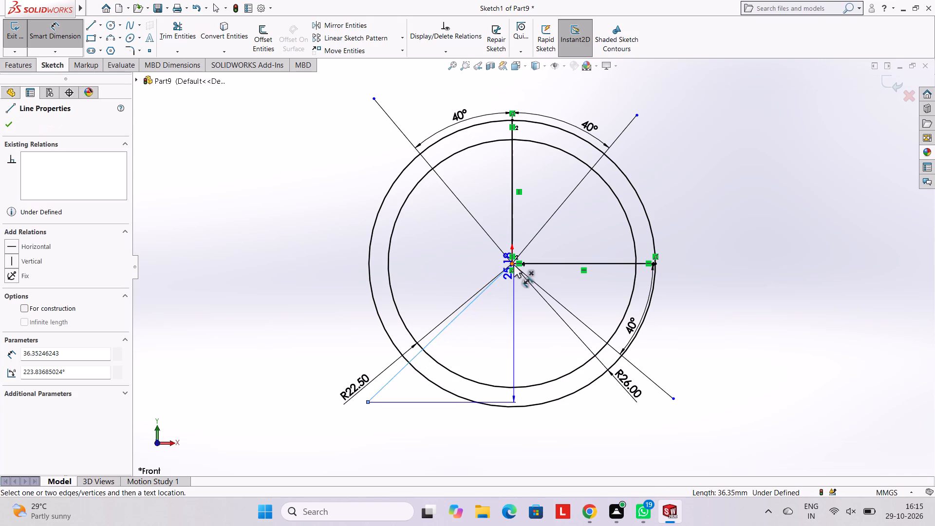
pyautogui.click(511, 266)
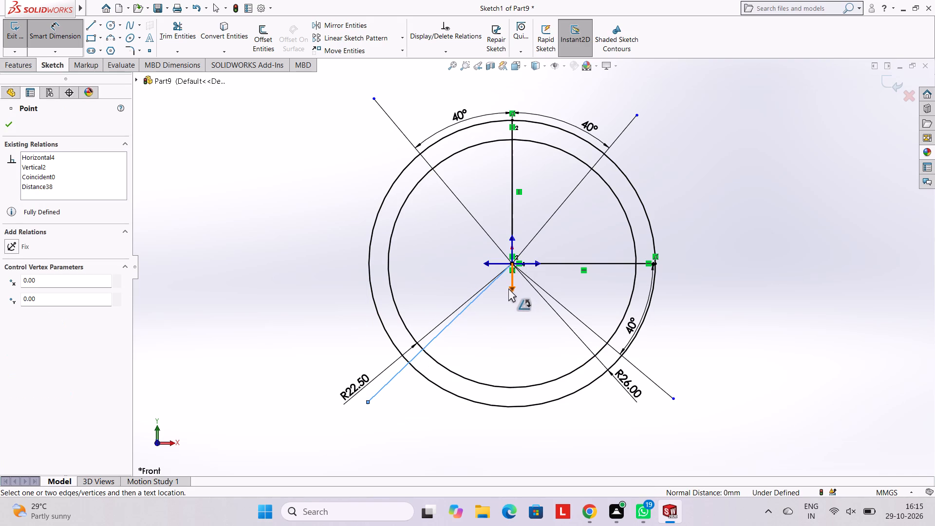
pyautogui.click(508, 288)
pyautogui.click(466, 434)
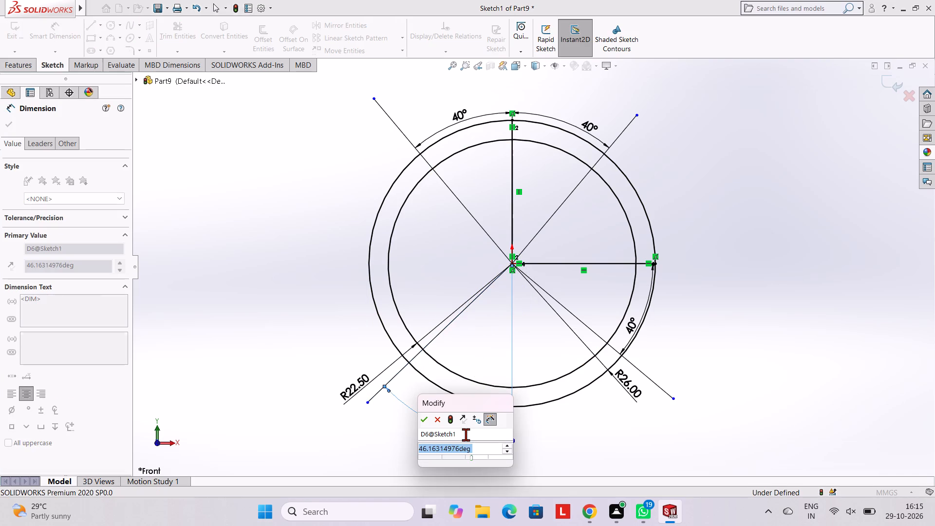
pyautogui.write('40')
pyautogui.press('Return')
pyautogui.write('```')
pyautogui.press('`')
pyautogui.click(701, 278)
pyautogui.press('`')
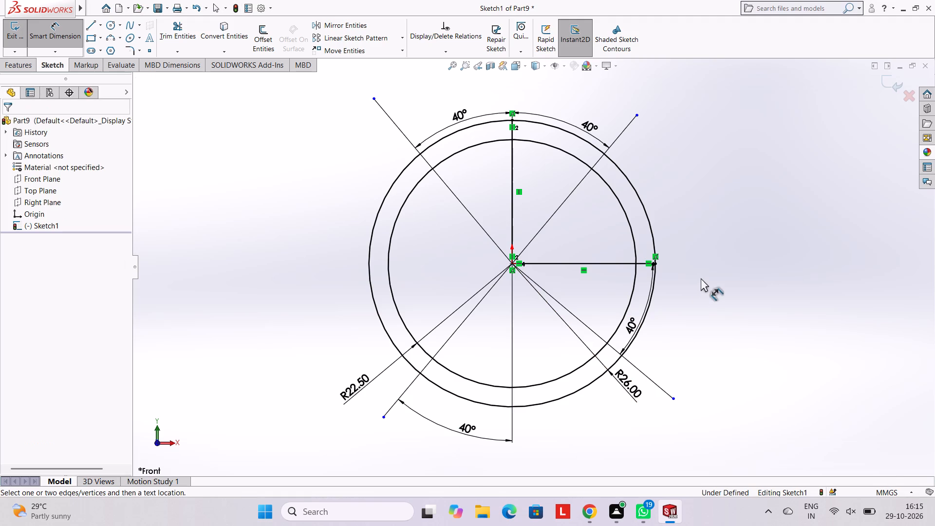
# Delete the angle dimension between the horizontal line and the lower-right slanted line.
pyautogui.rightClick(631, 325)
pyautogui.press('`')
pyautogui.press('`')
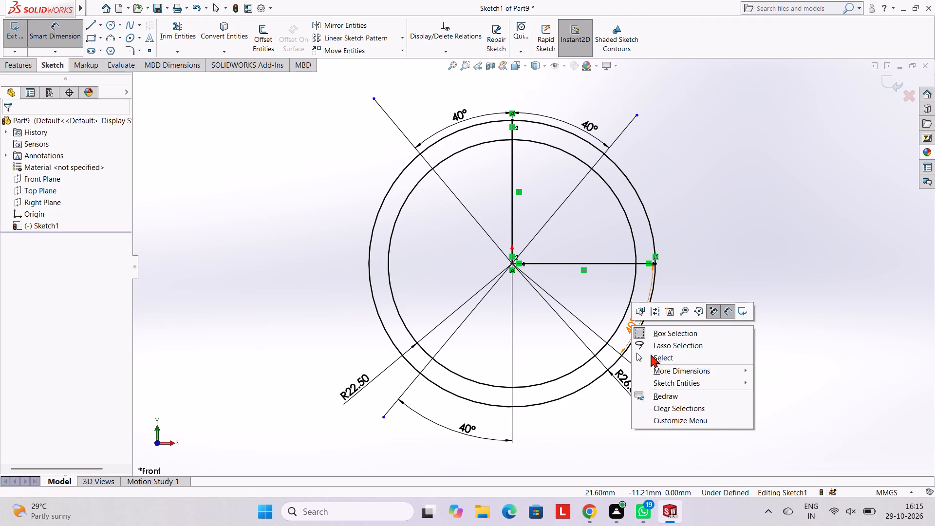
pyautogui.press('Escape')
pyautogui.press('Escape')
pyautogui.rightClick(630, 325)
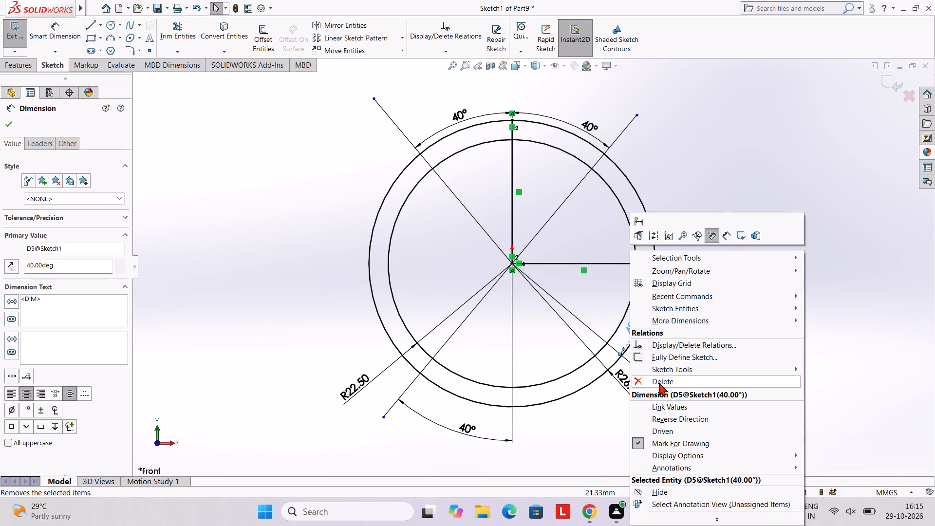
pyautogui.click(659, 382)
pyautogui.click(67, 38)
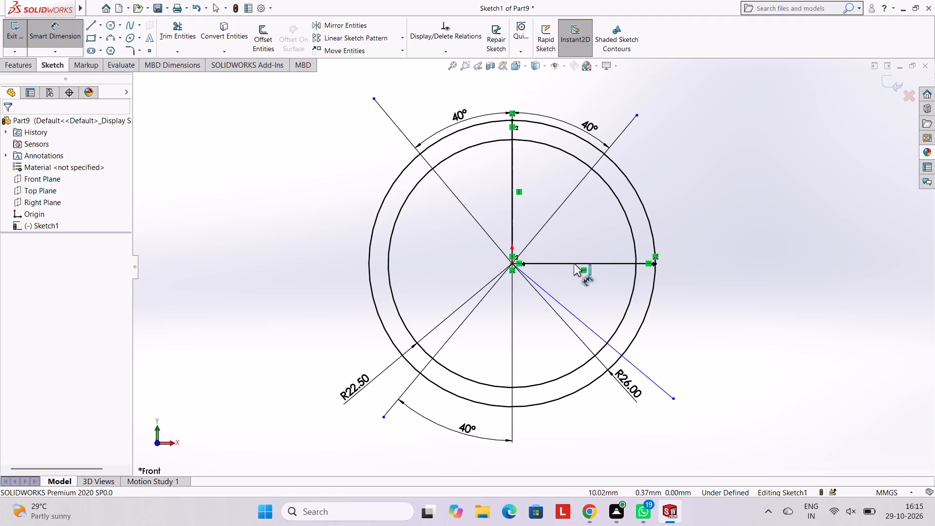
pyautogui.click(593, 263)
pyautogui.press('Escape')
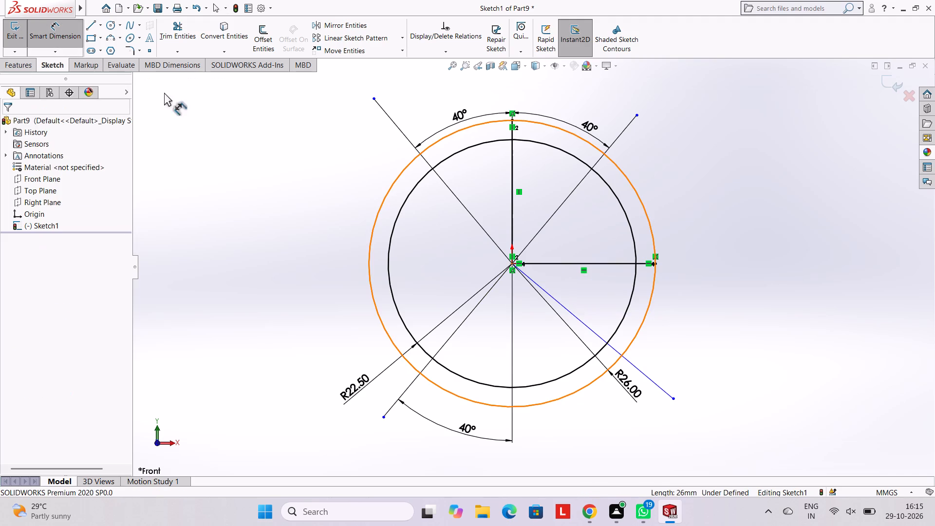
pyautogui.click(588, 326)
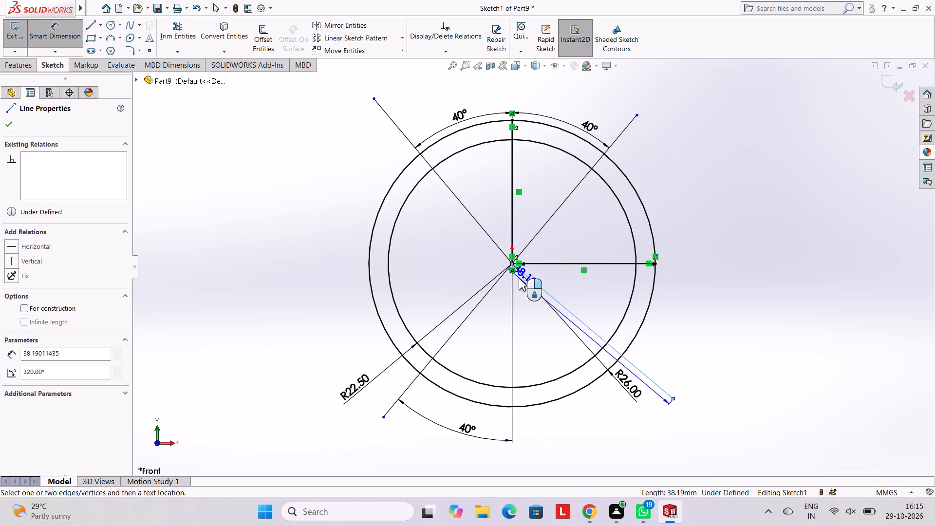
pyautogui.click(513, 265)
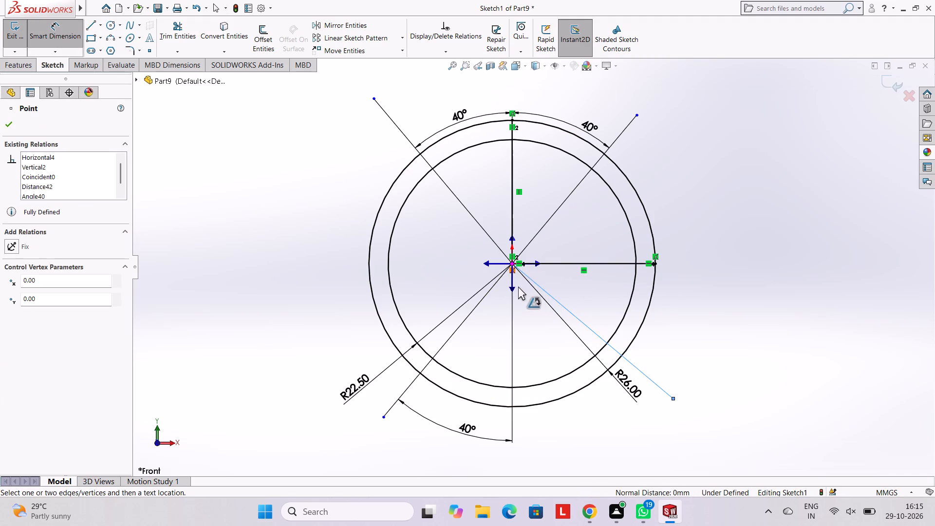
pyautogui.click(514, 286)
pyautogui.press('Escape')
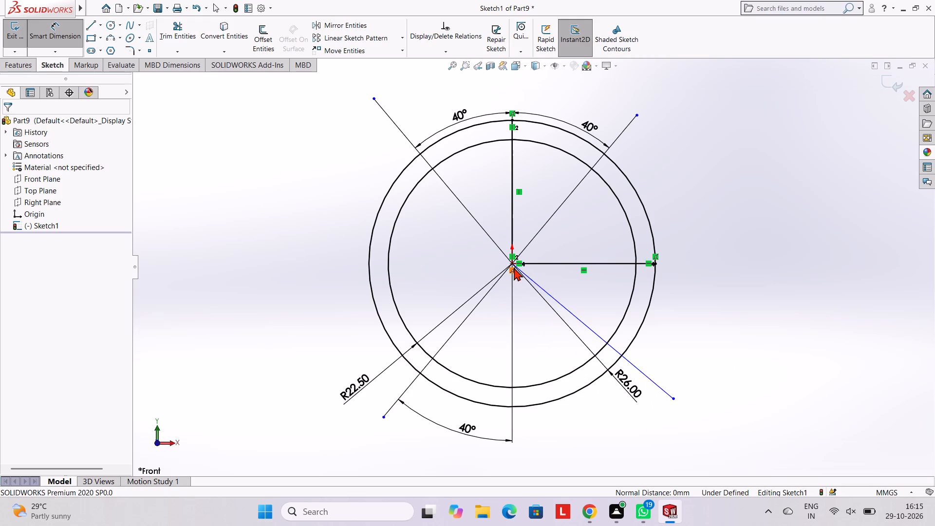
# Dimension the lower-right slanted line at 40° from the downward vertical direction through the origin.
pyautogui.click(541, 288)
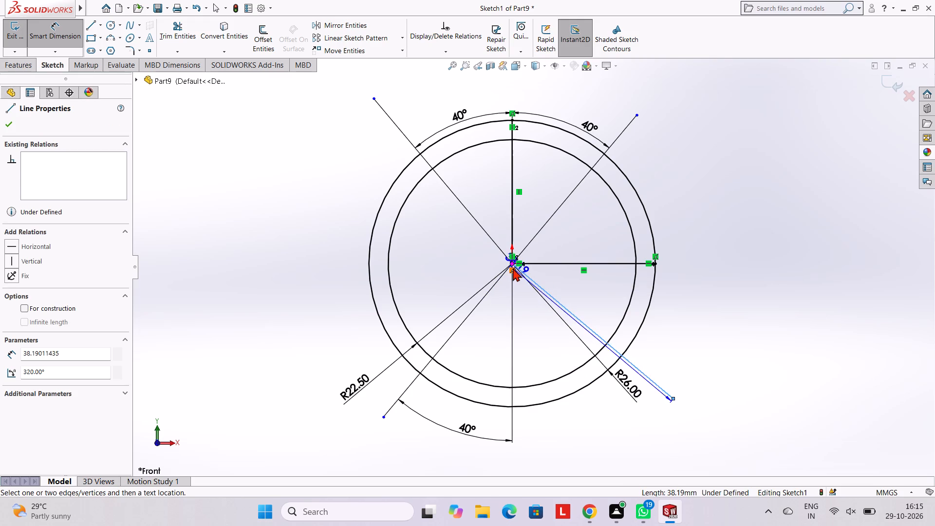
pyautogui.click(513, 267)
pyautogui.click(512, 265)
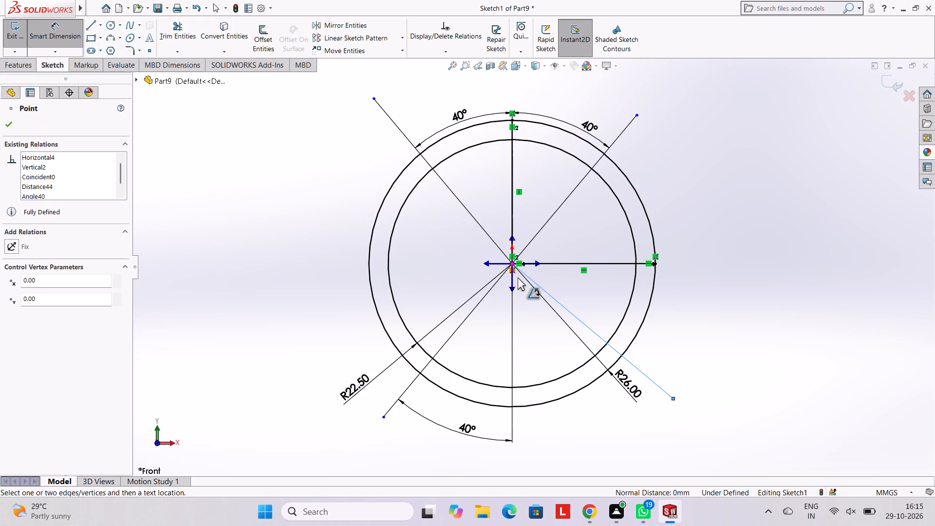
pyautogui.click(514, 287)
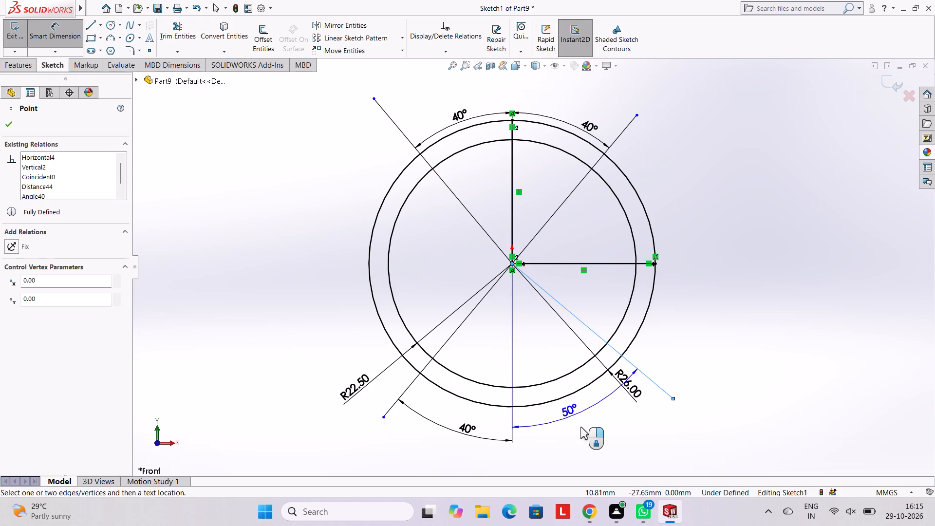
pyautogui.click(580, 427)
pyautogui.write('40')
pyautogui.press('Return')
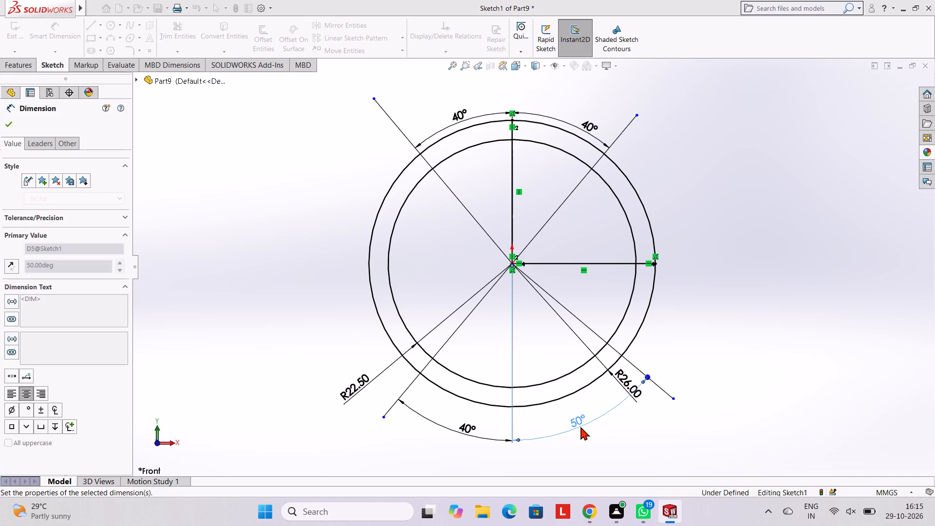
pyautogui.press('Escape')
pyautogui.press('Escape')
pyautogui.press('Escape')
pyautogui.press('Escape')
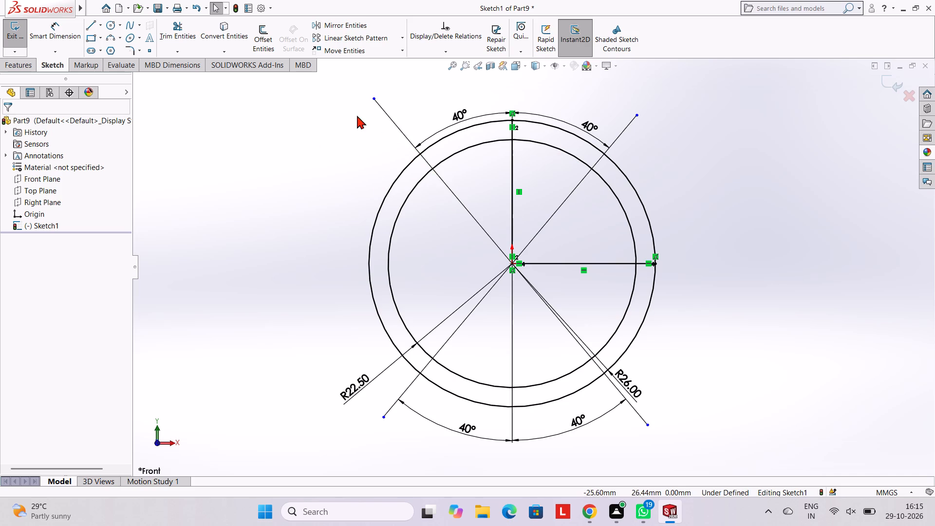
# Trim the ends of all four slanted lines that extend beyond the outer circle.
pyautogui.click(193, 40)
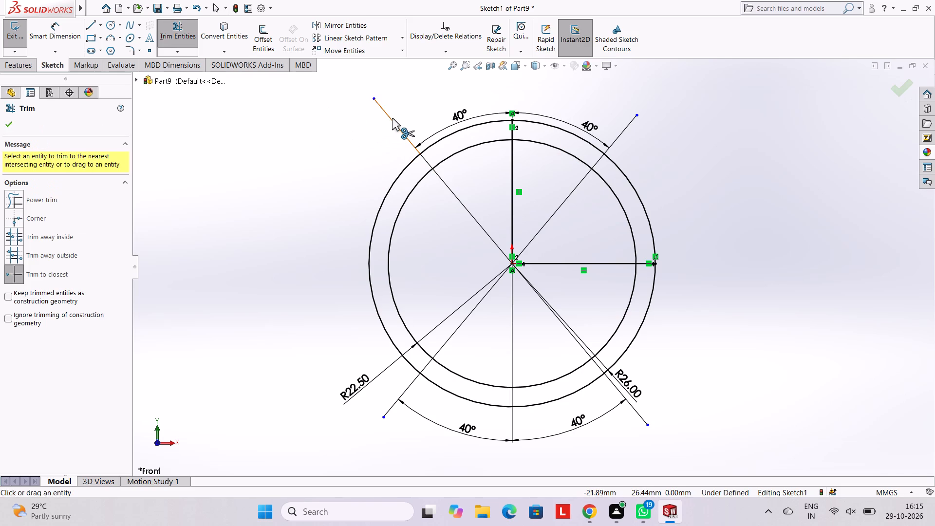
pyautogui.click(392, 118)
pyautogui.click(621, 133)
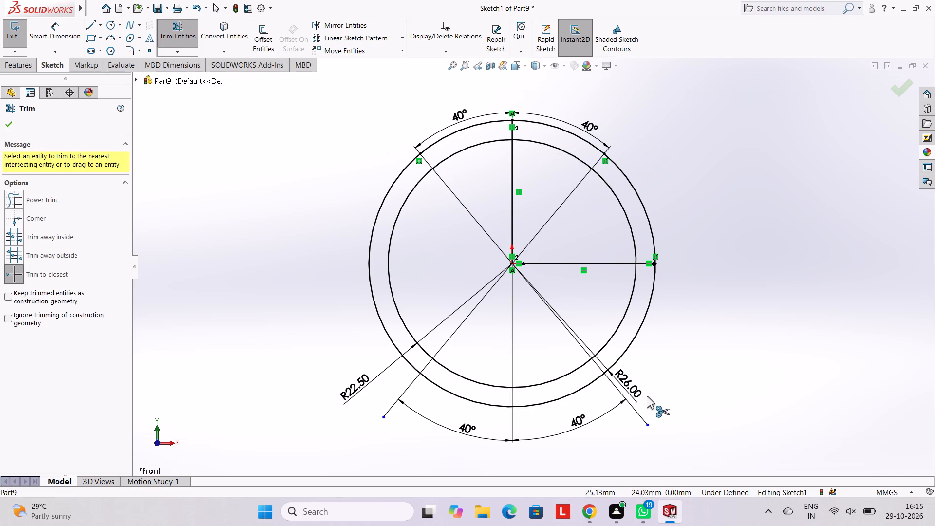
pyautogui.click(631, 409)
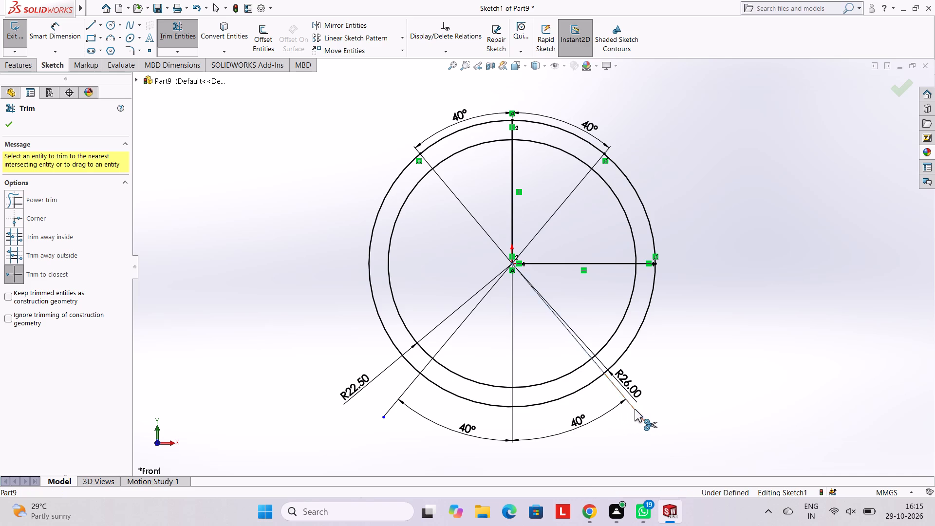
pyautogui.click(635, 409)
pyautogui.click(410, 386)
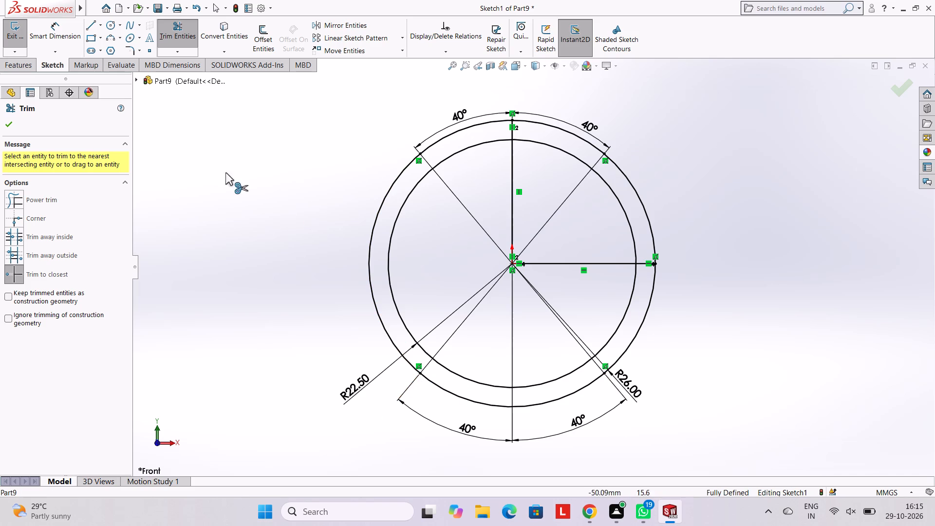
# Sketch four circles of 6 mm radius centred where the slanted lines meet the outer circle.
pyautogui.click(113, 22)
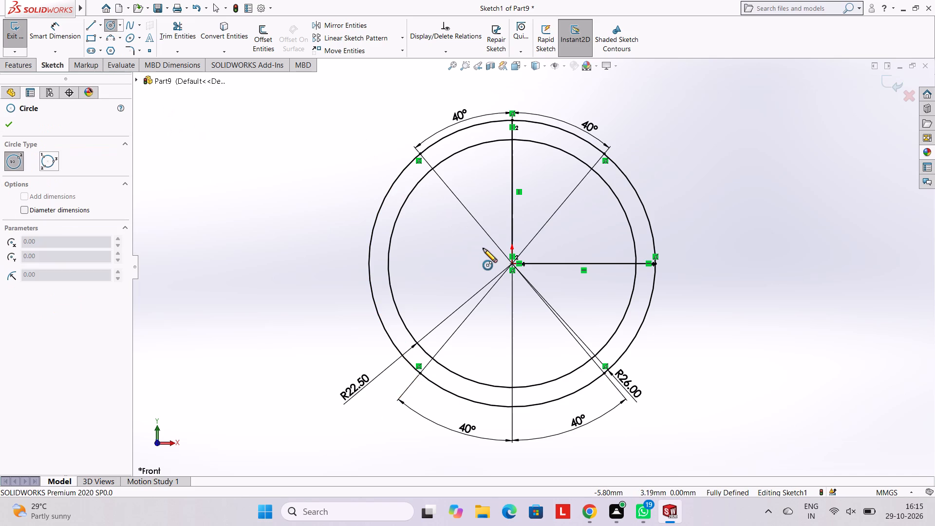
pyautogui.click(604, 153)
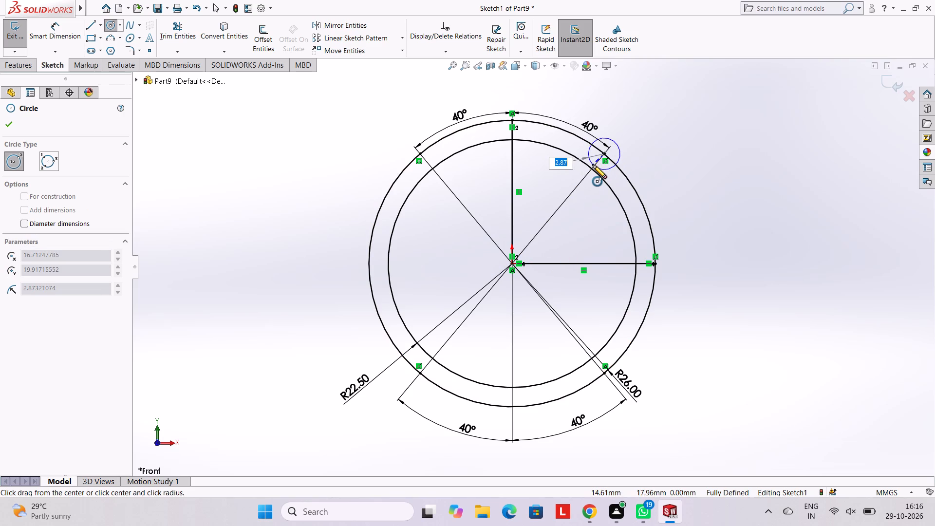
pyautogui.press('6')
pyautogui.press('Return')
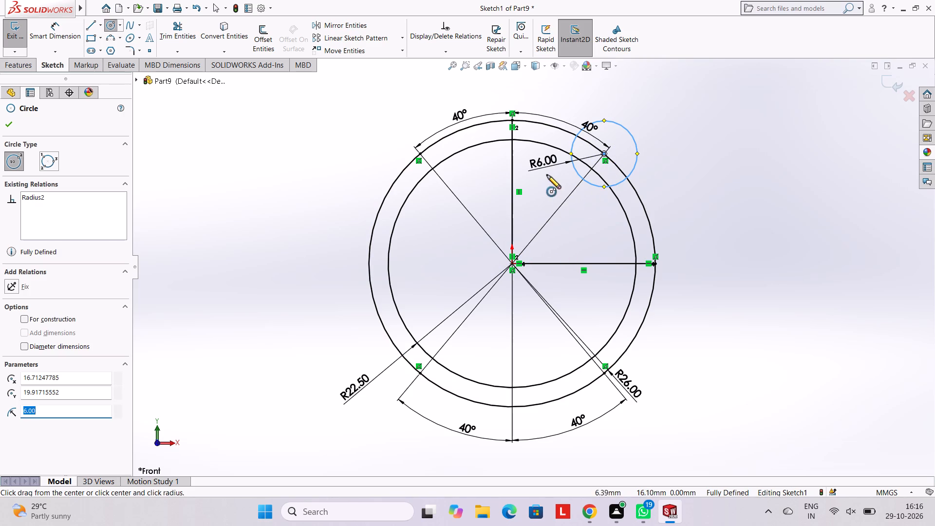
pyautogui.click(419, 154)
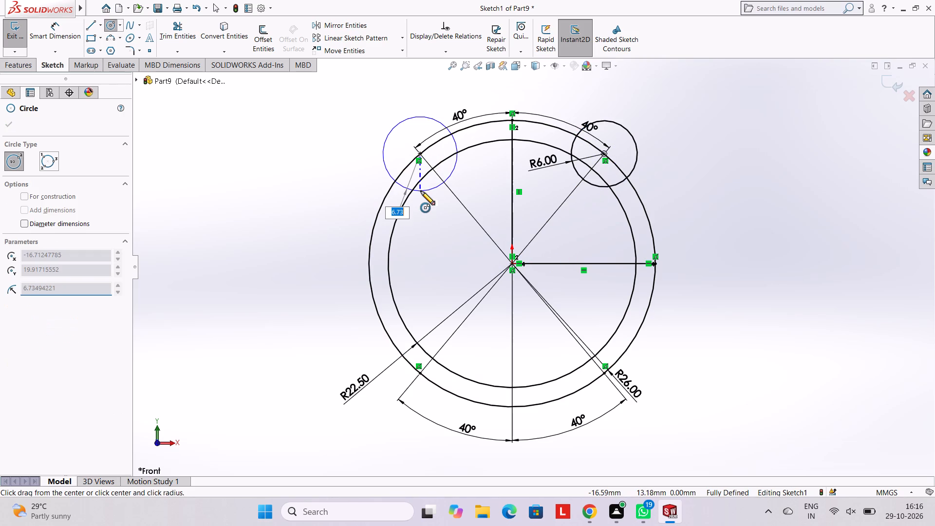
pyautogui.press('6')
pyautogui.press('Return')
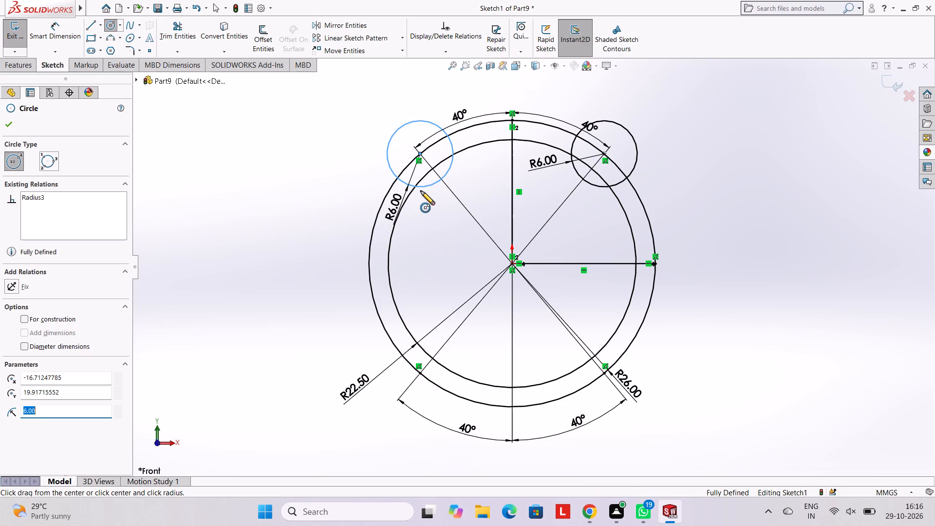
pyautogui.click(420, 373)
pyautogui.press('6')
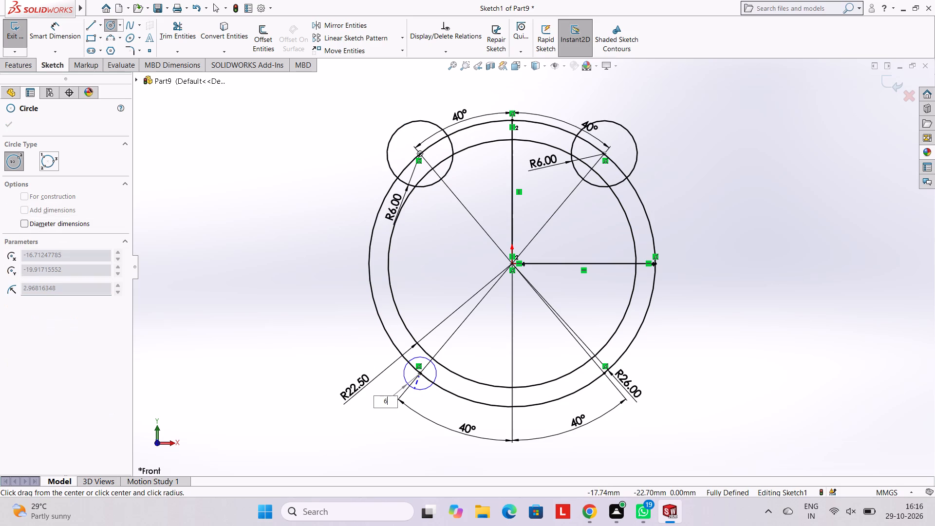
pyautogui.press('Return')
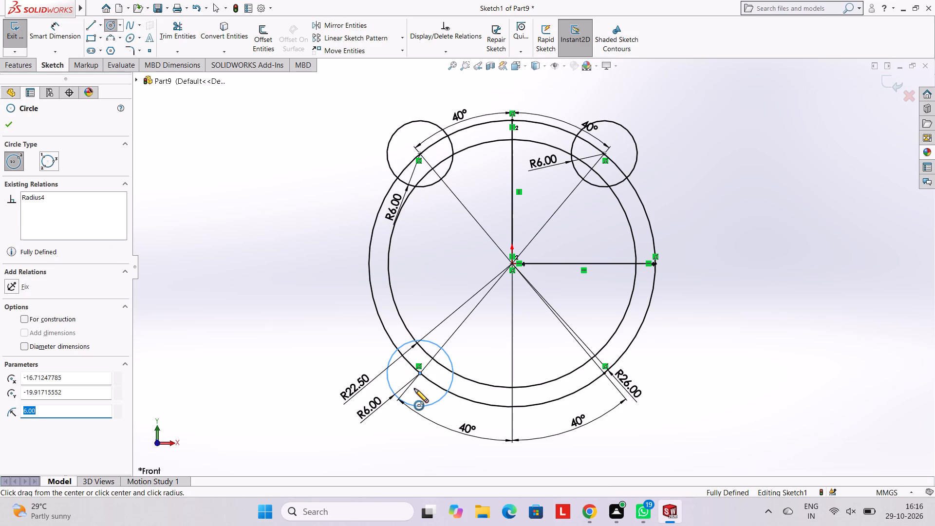
pyautogui.click(603, 374)
pyautogui.press('6')
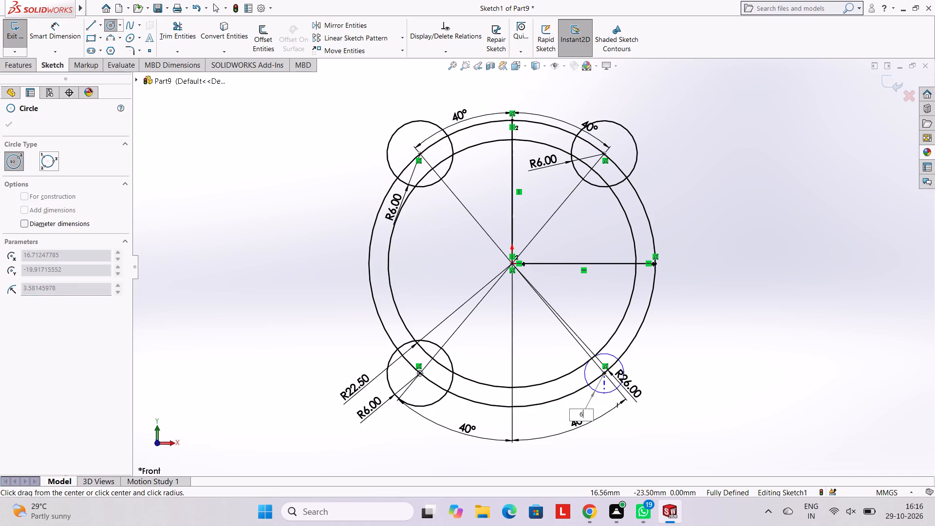
pyautogui.press('Return')
pyautogui.press('Escape')
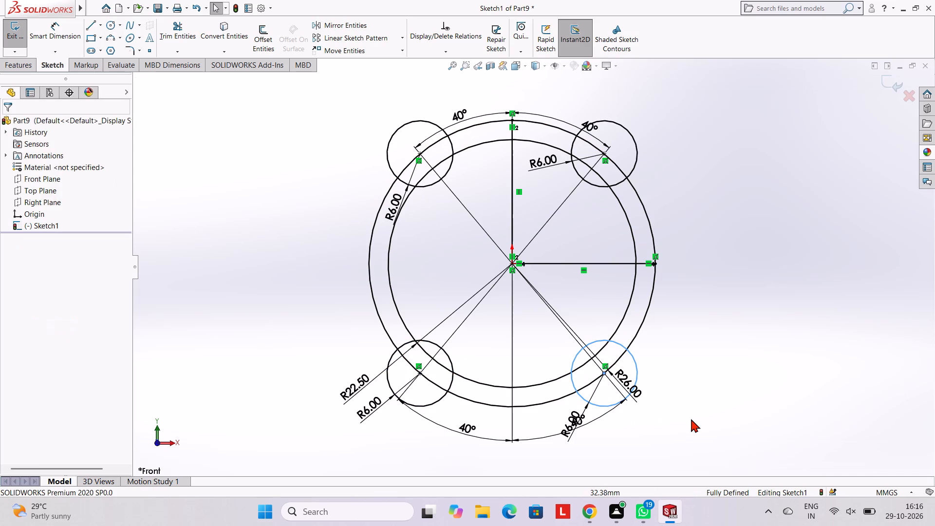
pyautogui.press('Escape')
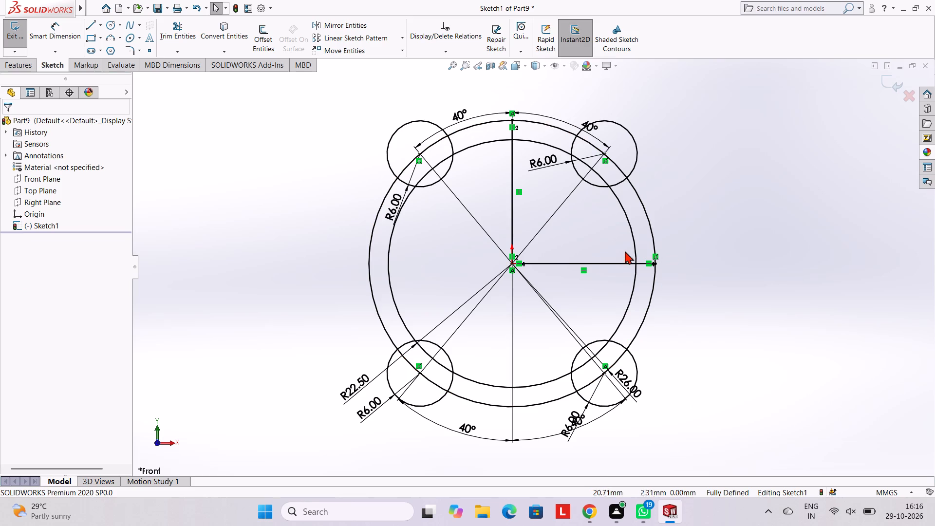
# Trim away the portions of the upper-left 6 mm radius circle that lie inside the outer circle.
pyautogui.click(178, 26)
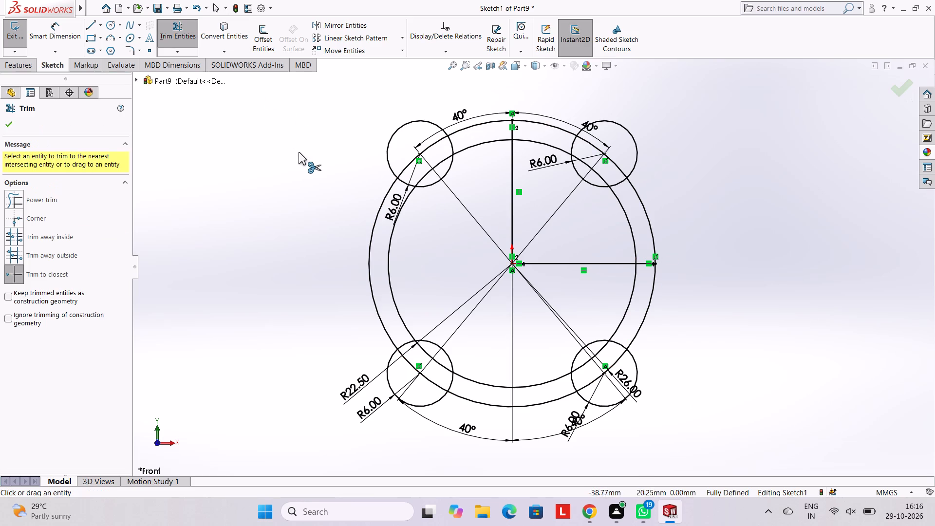
pyautogui.click(431, 182)
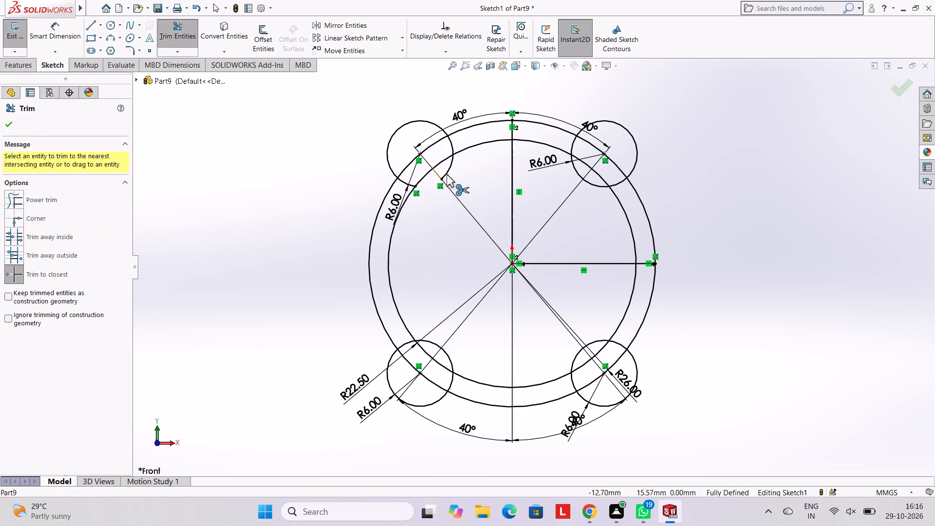
pyautogui.click(447, 174)
pyautogui.click(451, 145)
pyautogui.click(401, 180)
# Trim away the portions of the upper-right 6 mm radius circle that lie inside the outer circle.
pyautogui.click(570, 144)
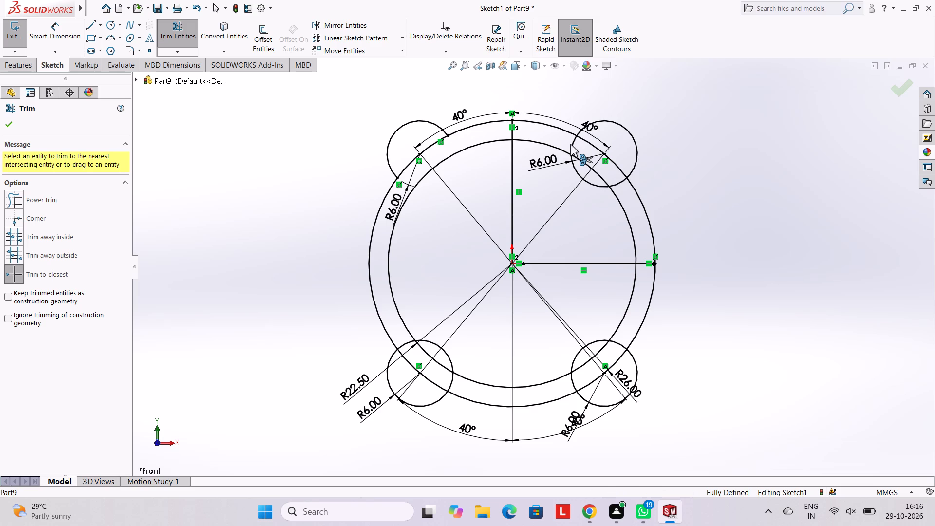
pyautogui.click(615, 183)
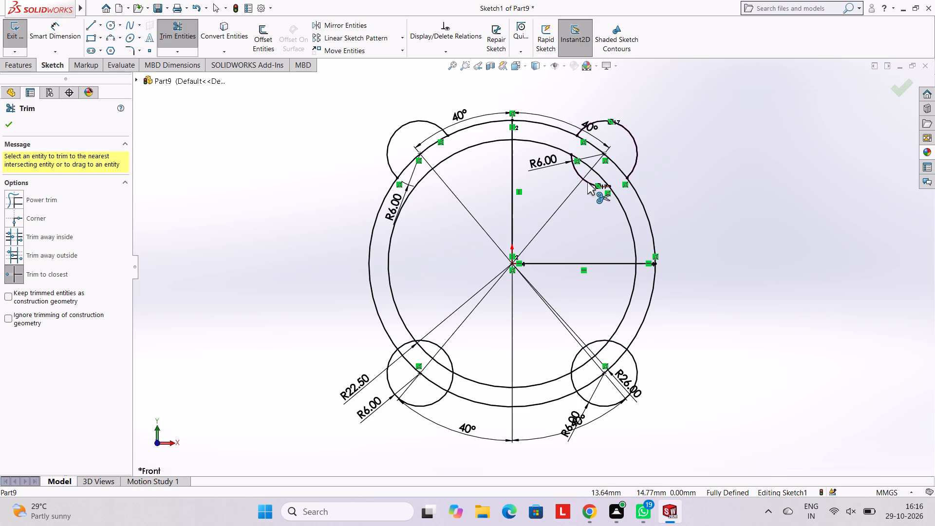
pyautogui.click(587, 182)
pyautogui.click(574, 171)
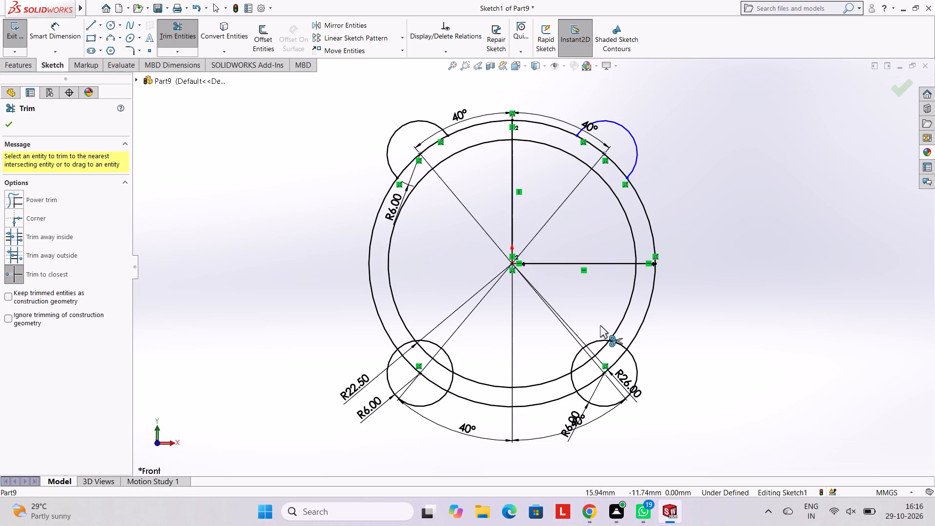
pyautogui.press('Escape')
pyautogui.press('Escape')
pyautogui.press('Escape')
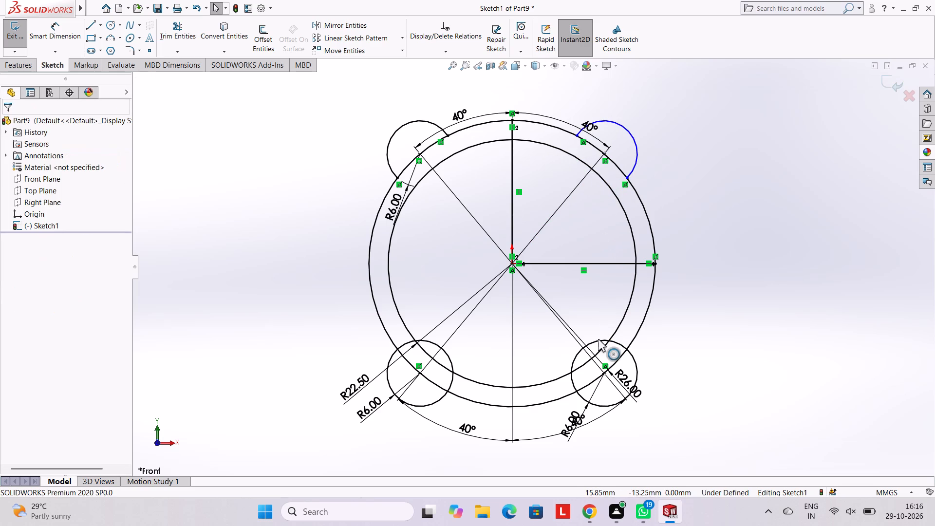
# Trim away the portions of the two lower 6 mm radius circles that lie inside the outer circle.
pyautogui.click(598, 339)
pyautogui.click(181, 33)
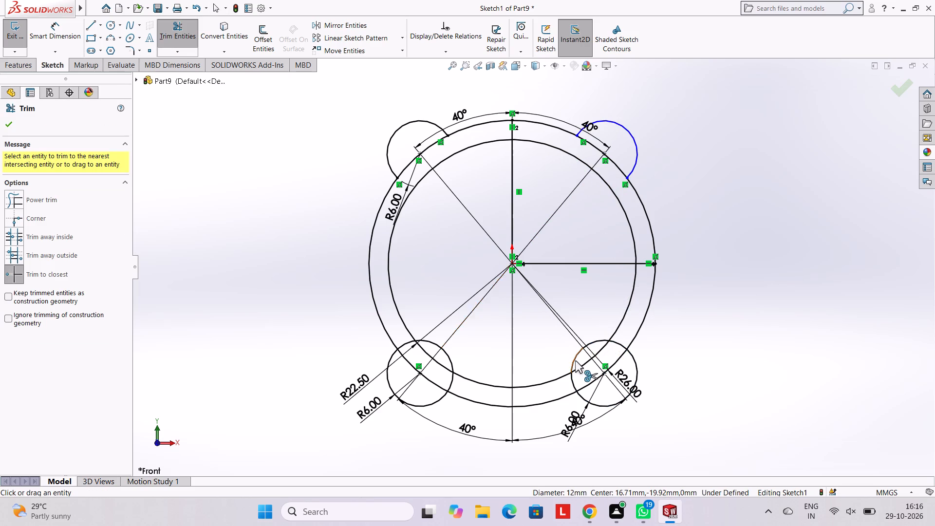
pyautogui.click(576, 360)
pyautogui.click(593, 343)
pyautogui.click(570, 385)
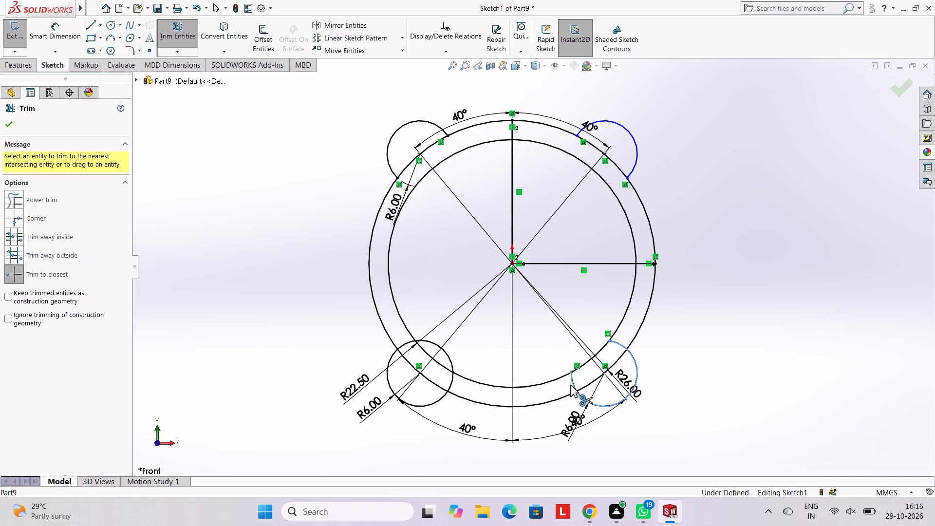
pyautogui.click(618, 343)
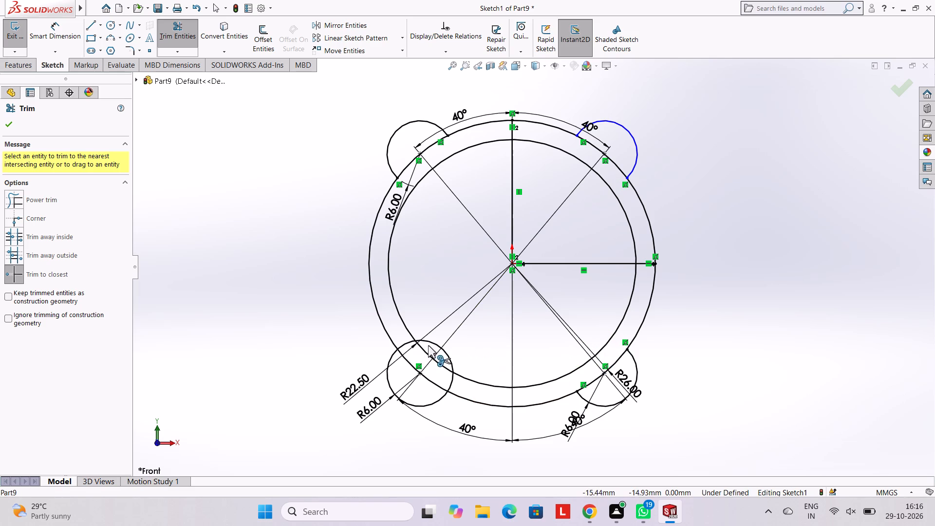
pyautogui.click(430, 344)
pyautogui.click(447, 356)
pyautogui.click(399, 345)
pyautogui.click(451, 384)
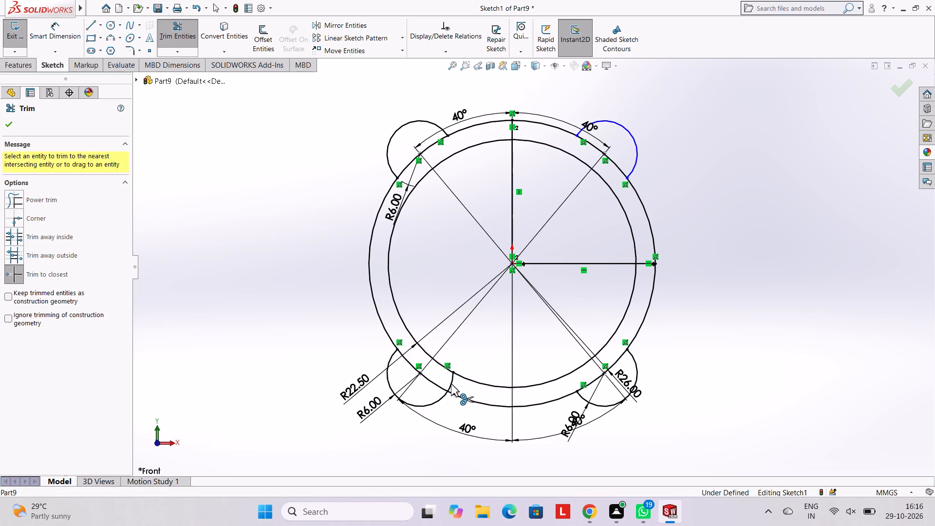
pyautogui.press('Escape')
pyautogui.press('Escape')
pyautogui.press('Escape')
# Dimension the upper-right lobe arc with a radius of 6 mm.
pyautogui.click(55, 35)
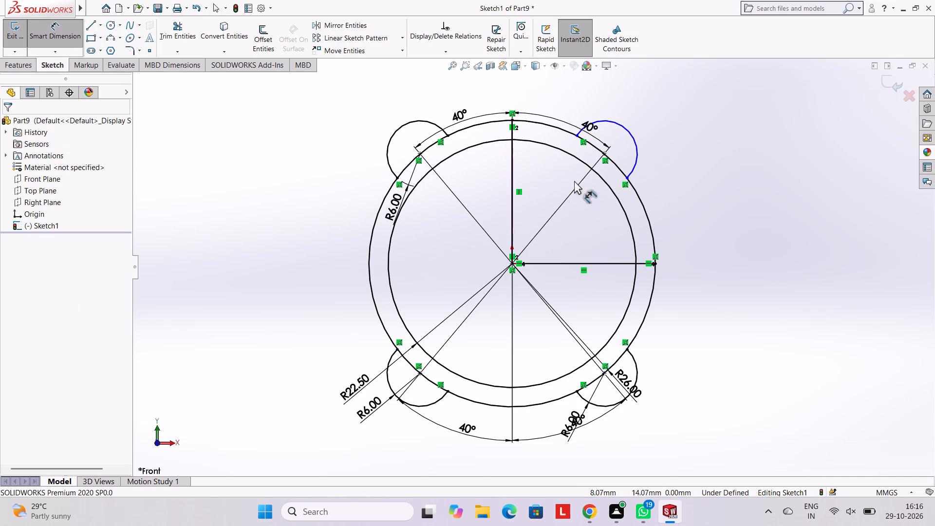
pyautogui.click(632, 137)
pyautogui.click(648, 114)
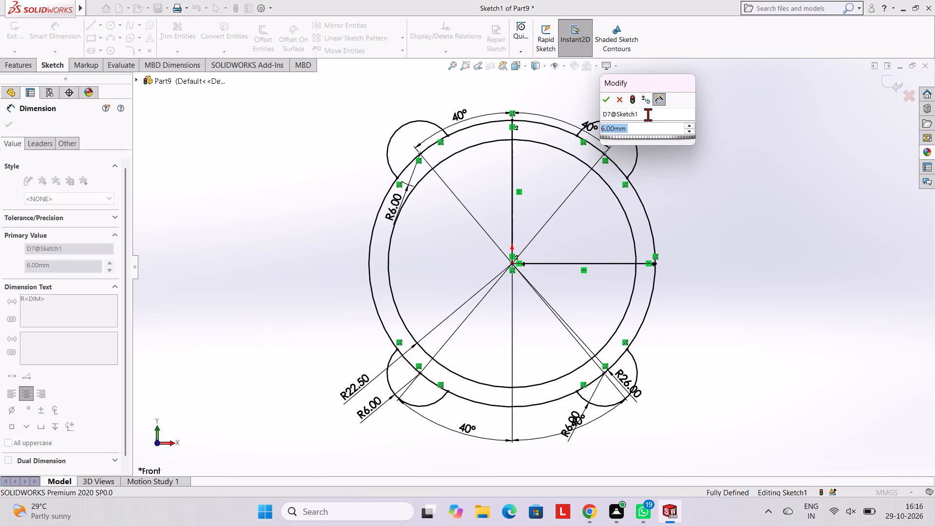
pyautogui.click(607, 94)
pyautogui.click(716, 194)
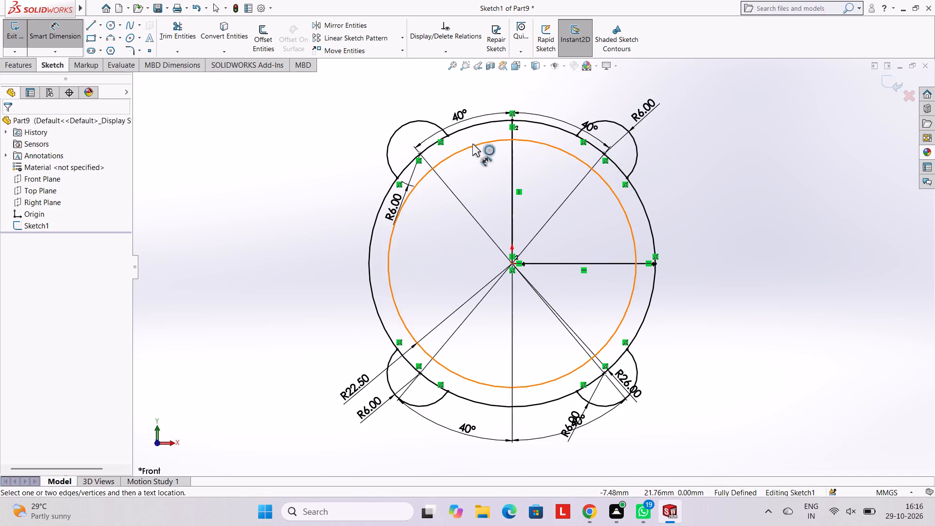
# Set the Sketch Fillet radius to 7 mm and try to fillet the upper-left lobe's lower corner with the outer circle.
pyautogui.scroll(-1, 479, 149)
pyautogui.scroll(2, 519, 196)
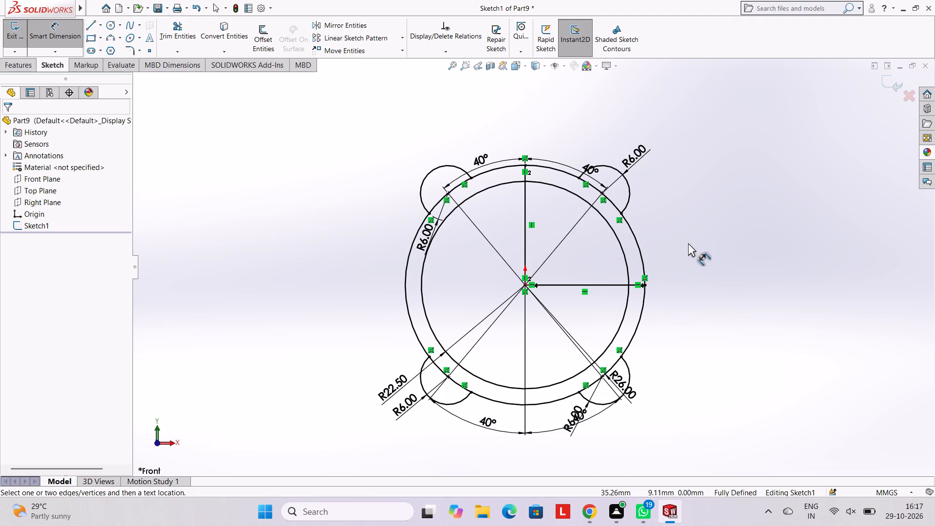
pyautogui.scroll(-1, 665, 229)
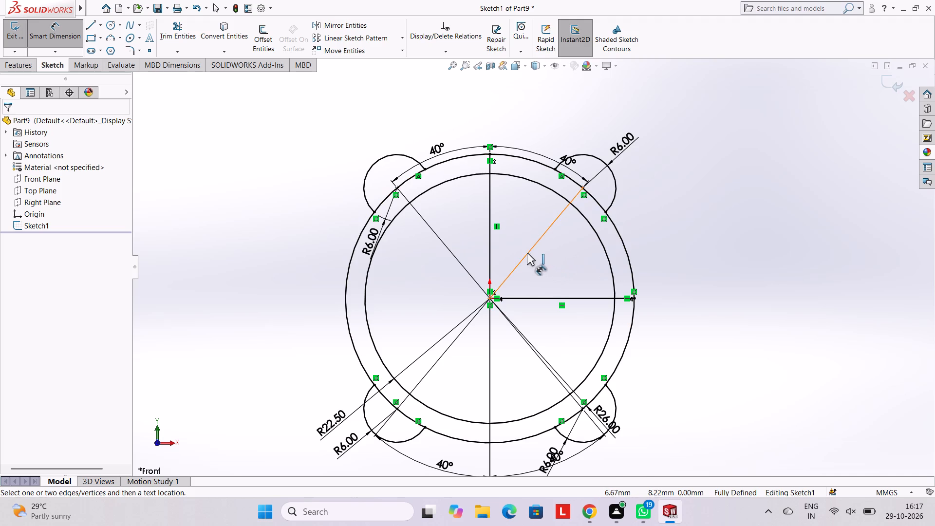
pyautogui.click(135, 48)
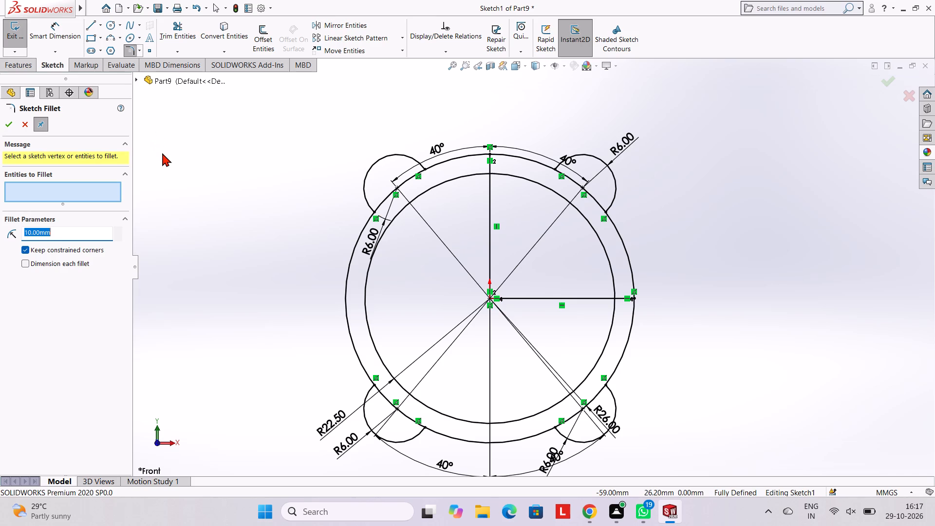
pyautogui.press('7')
pyautogui.press('Return')
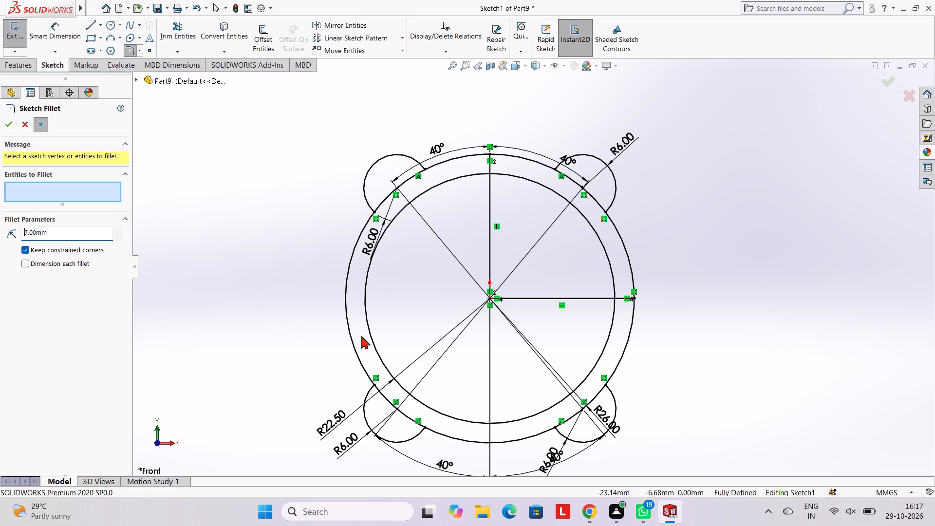
pyautogui.click(368, 201)
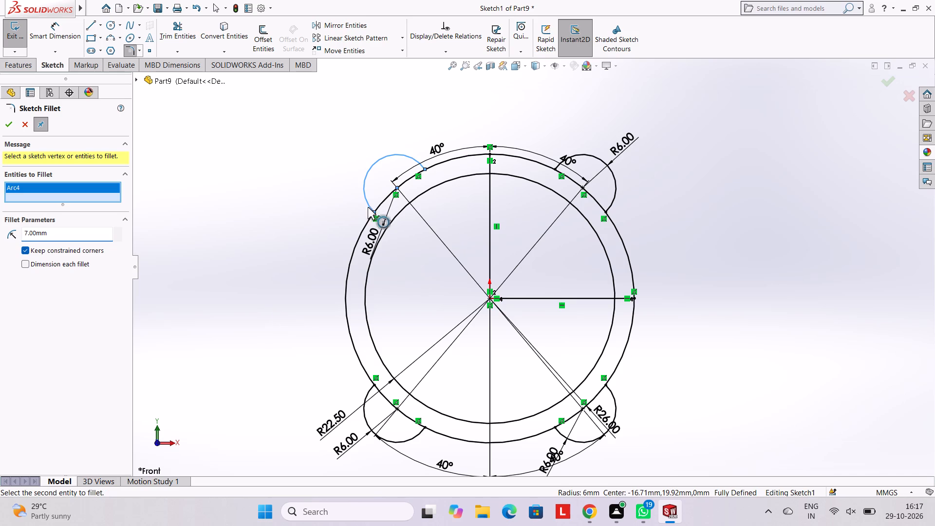
pyautogui.click(368, 223)
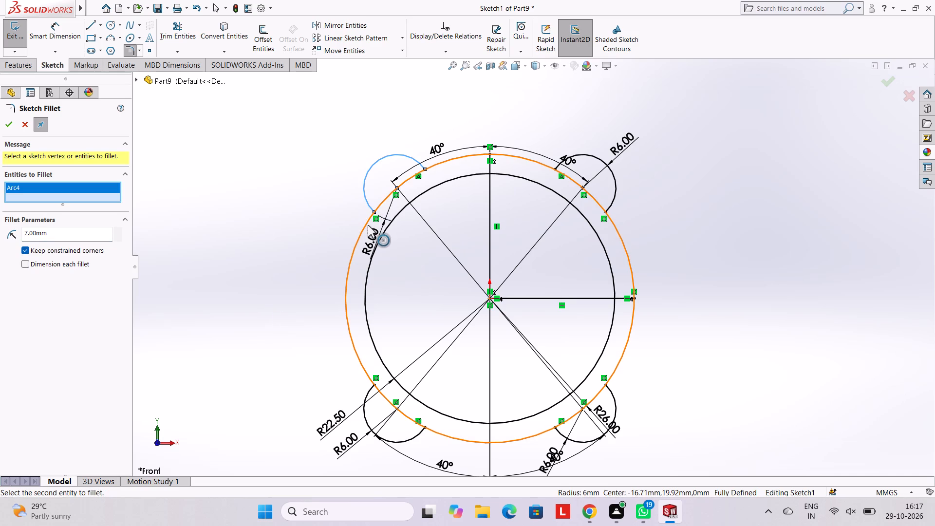
pyautogui.press('Escape')
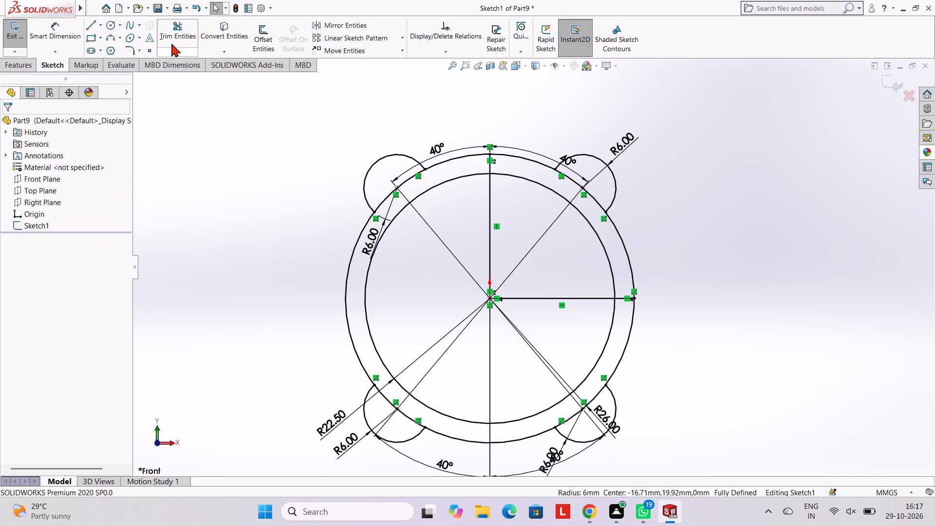
# Trim away the segments of the 26 mm radius outer circle that lie inside the four lobes.
pyautogui.click(174, 28)
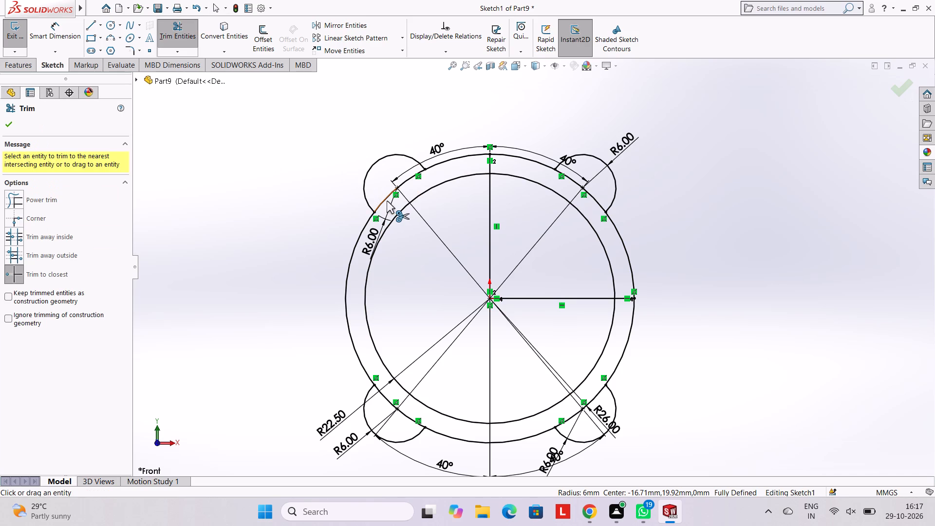
pyautogui.click(387, 201)
pyautogui.click(403, 184)
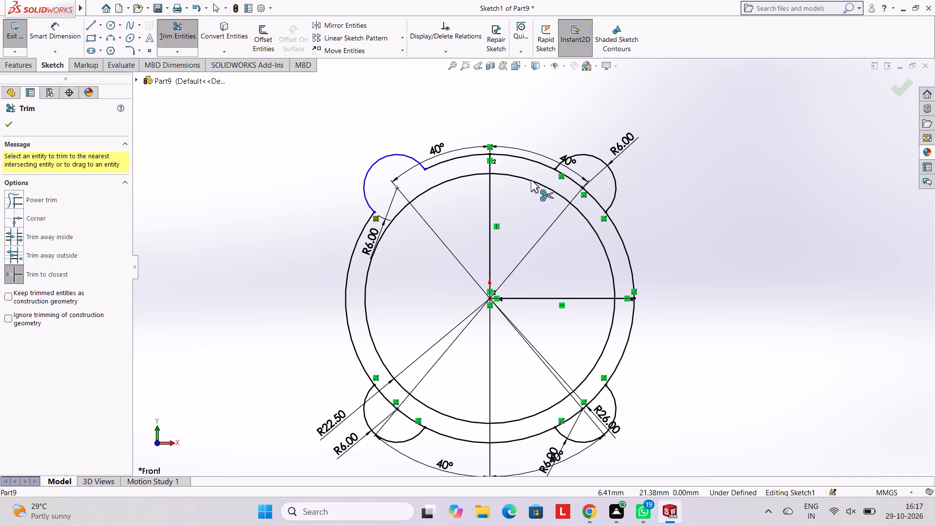
pyautogui.click(566, 179)
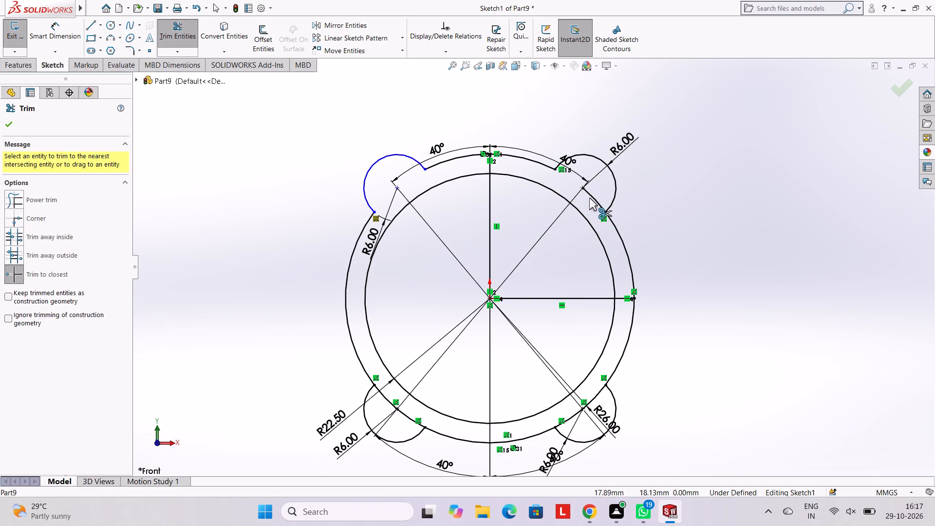
pyautogui.click(589, 198)
pyautogui.click(590, 197)
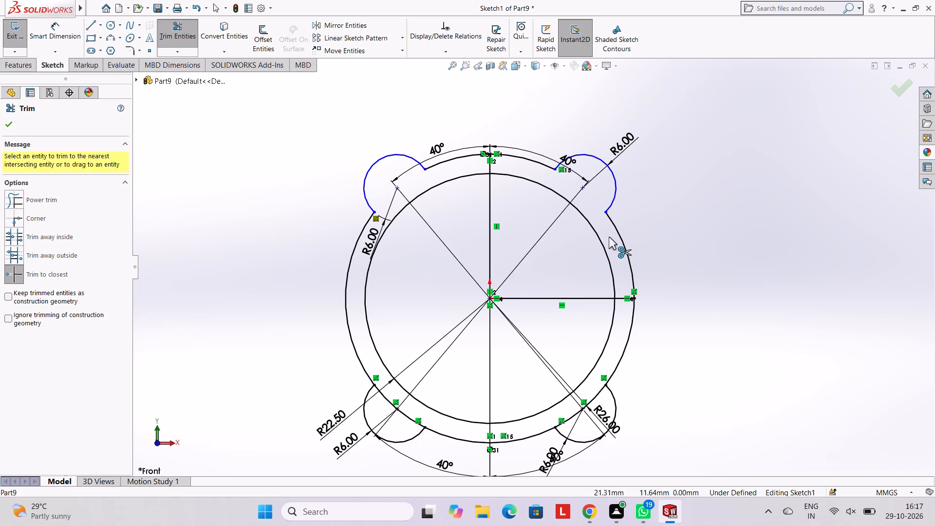
pyautogui.click(600, 391)
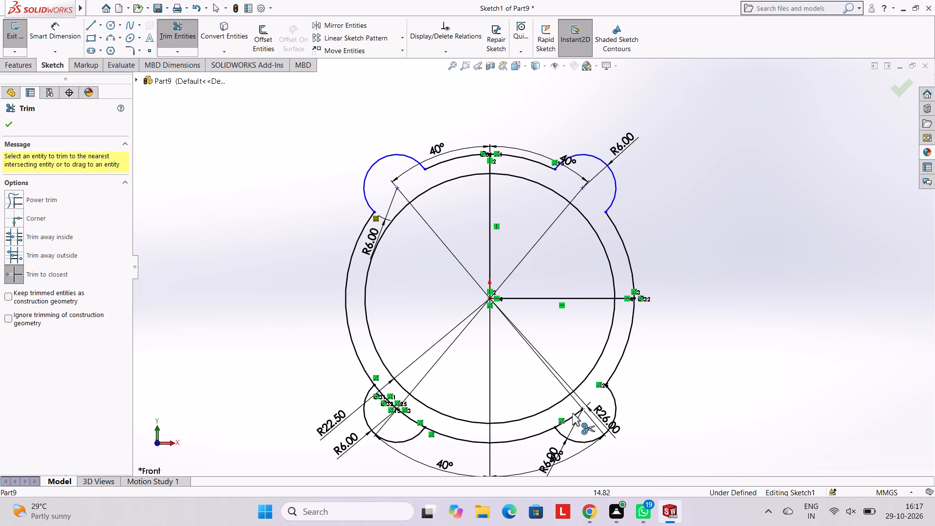
pyautogui.click(572, 418)
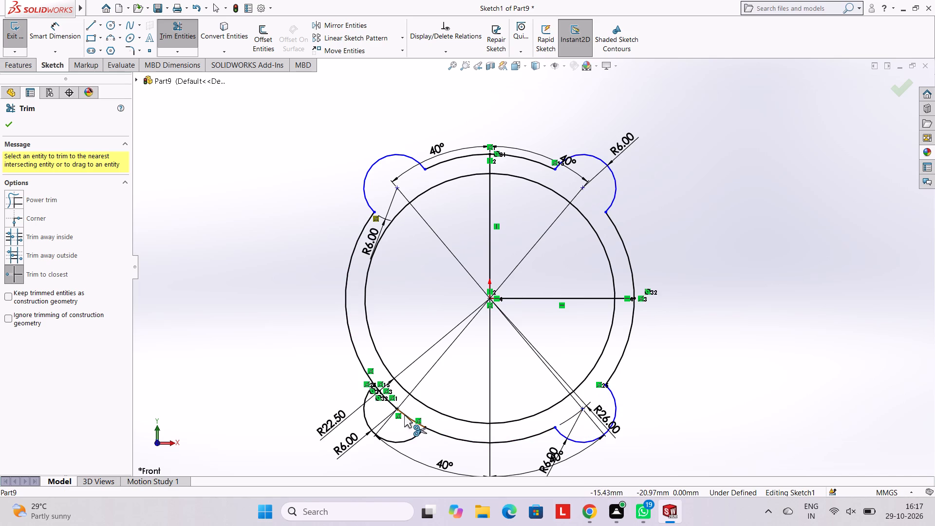
pyautogui.click(405, 415)
pyautogui.click(387, 398)
pyautogui.press('Escape')
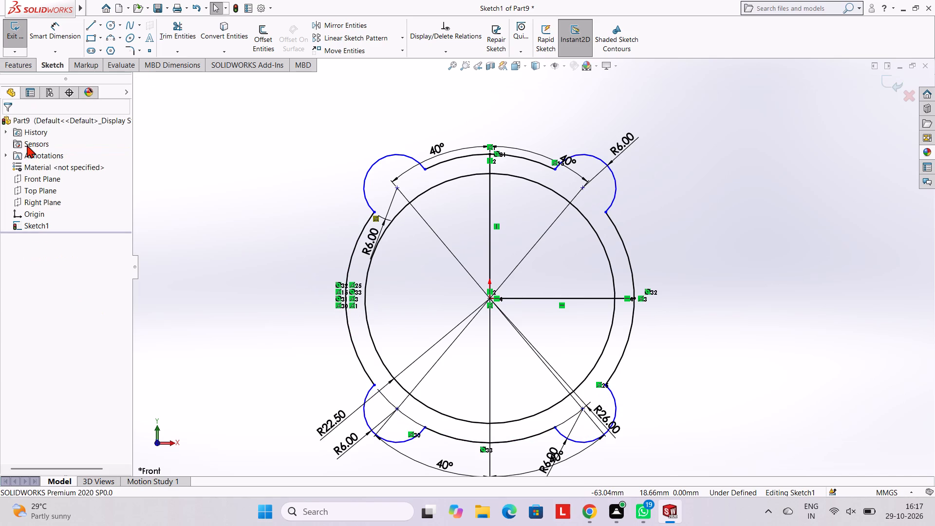
# Apply 7 mm sketch fillets at all eight corners where the four lobes meet the outer circle.
pyautogui.click(128, 51)
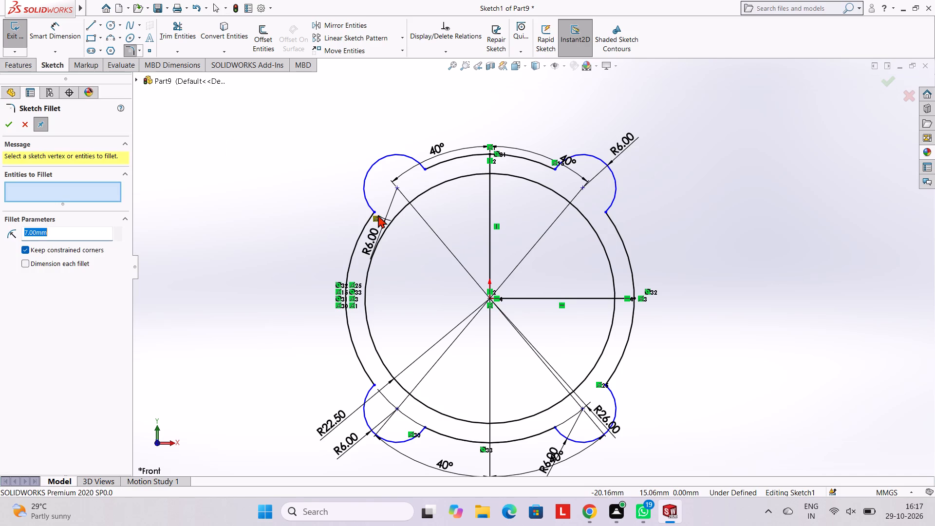
pyautogui.click(367, 200)
pyautogui.click(368, 219)
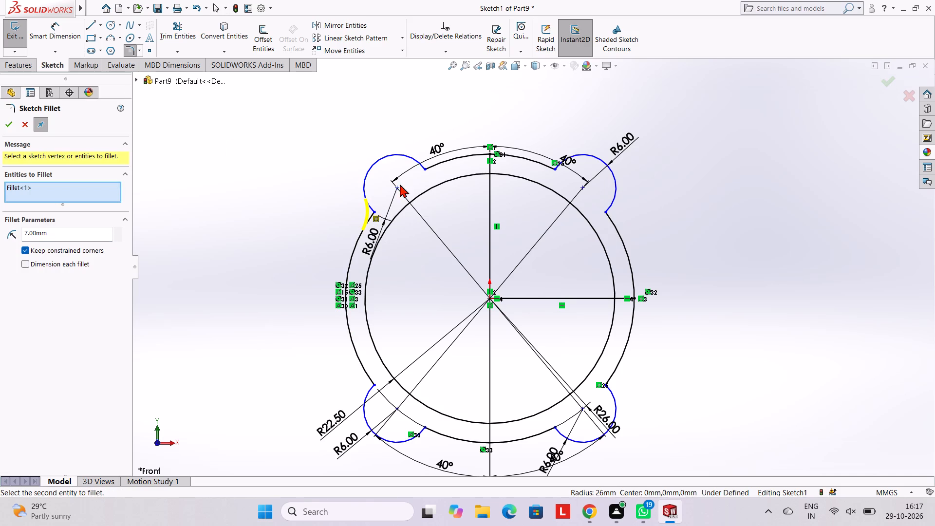
pyautogui.click(412, 160)
pyautogui.click(438, 161)
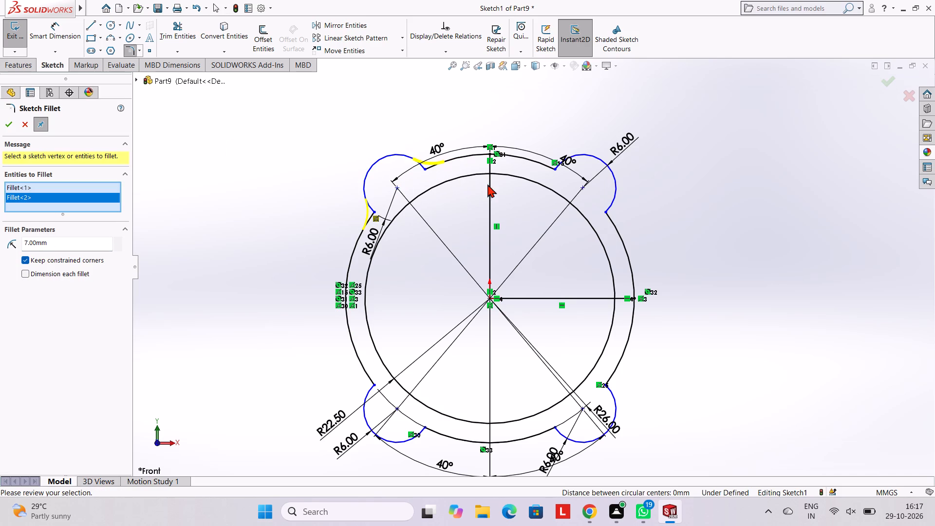
pyautogui.click(576, 155)
pyautogui.click(539, 160)
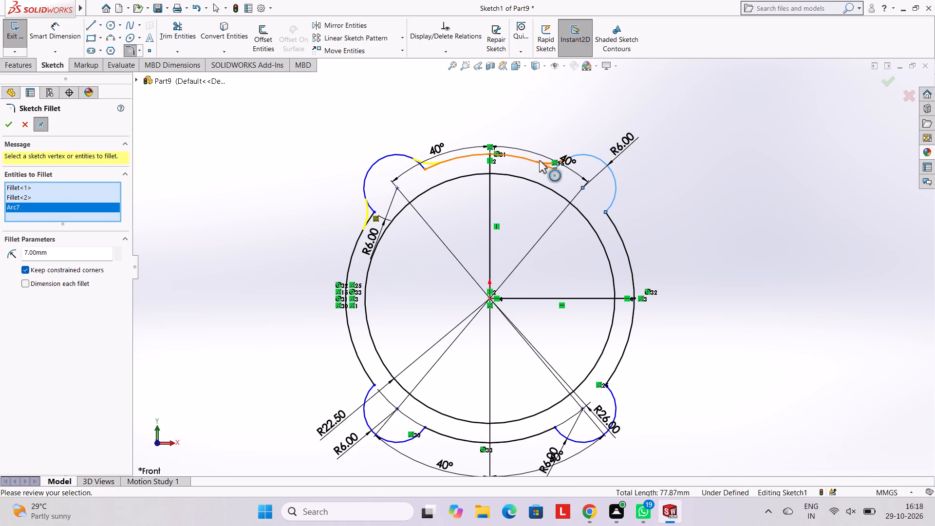
pyautogui.click(613, 375)
pyautogui.click(610, 387)
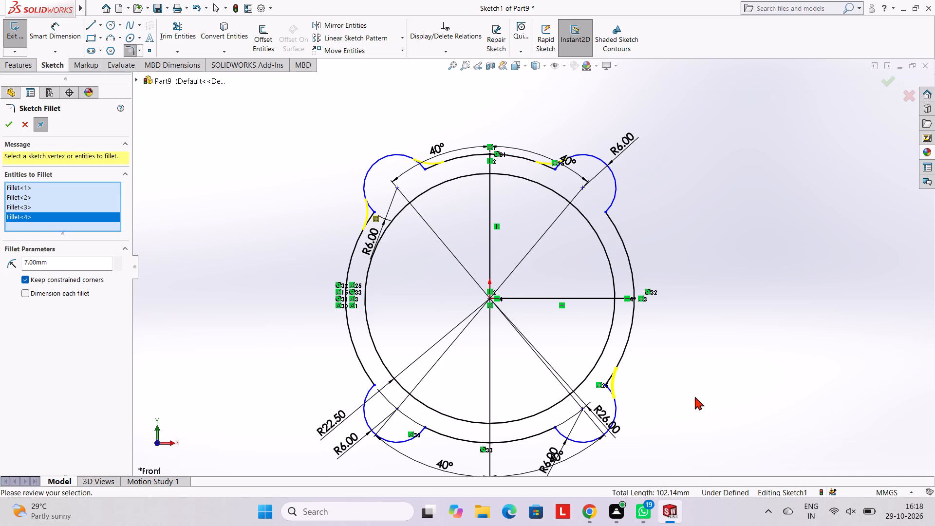
pyautogui.click(614, 194)
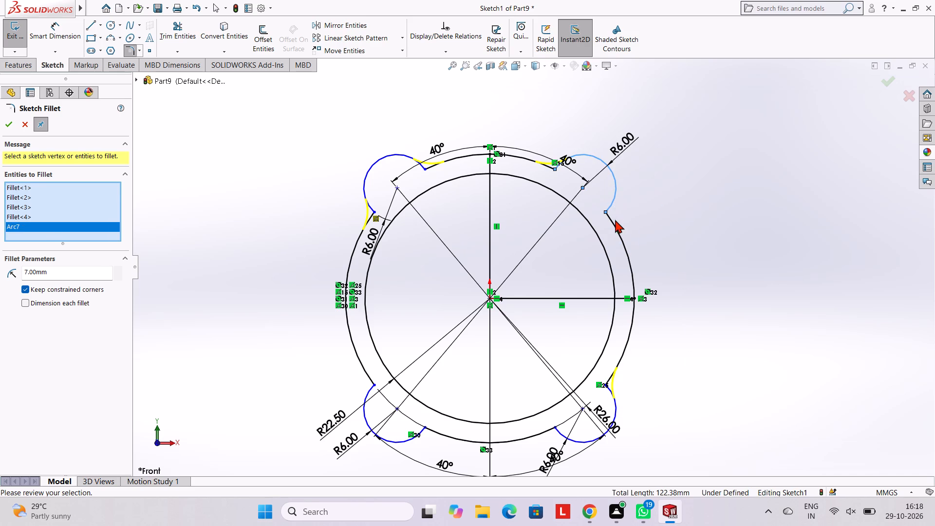
pyautogui.click(614, 221)
pyautogui.click(360, 365)
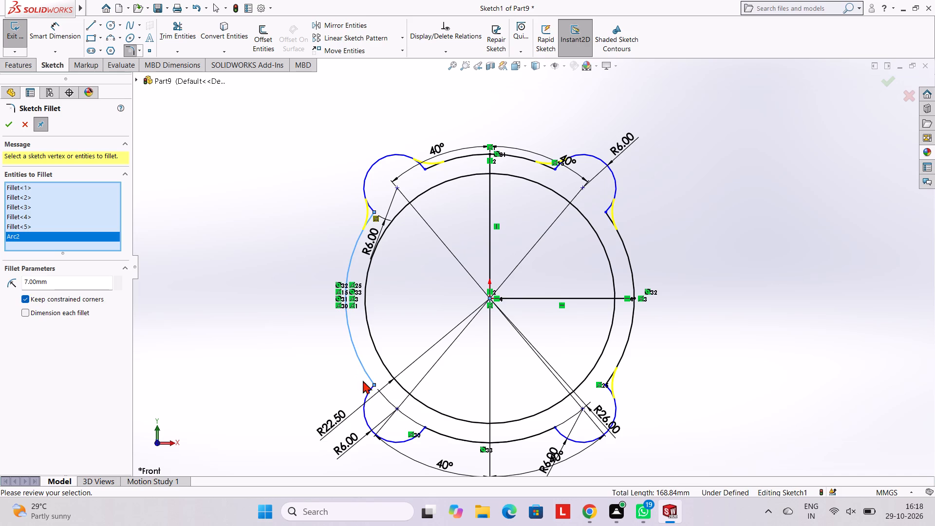
pyautogui.click(367, 394)
pyautogui.click(414, 438)
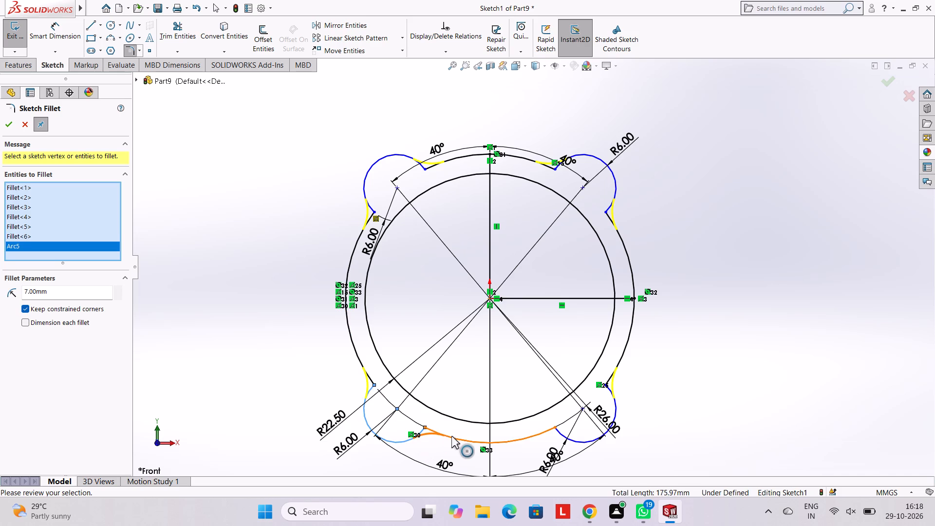
pyautogui.click(451, 436)
pyautogui.click(542, 432)
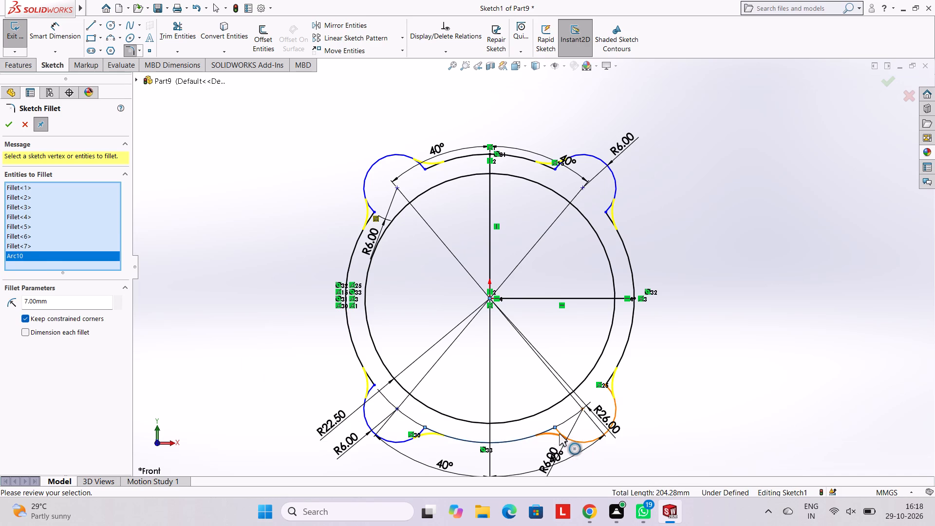
pyautogui.click(562, 433)
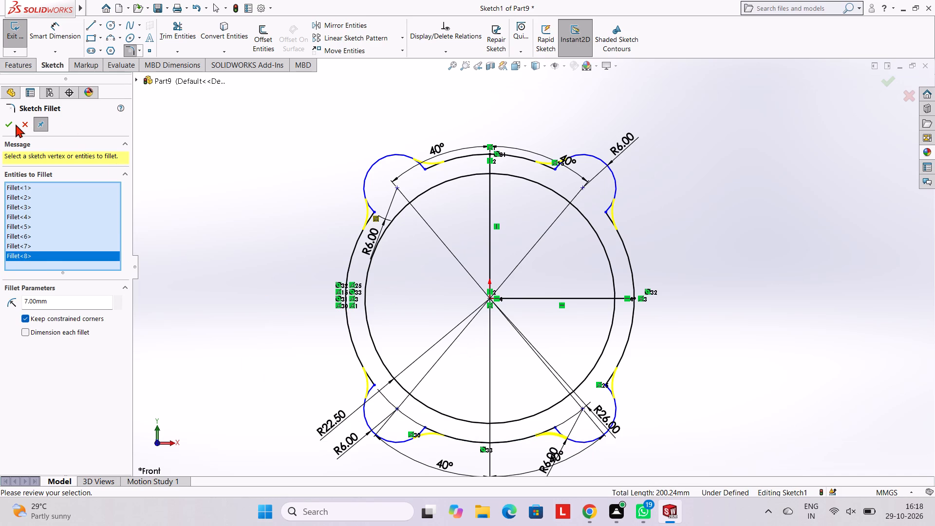
pyautogui.click(13, 123)
pyautogui.click(223, 134)
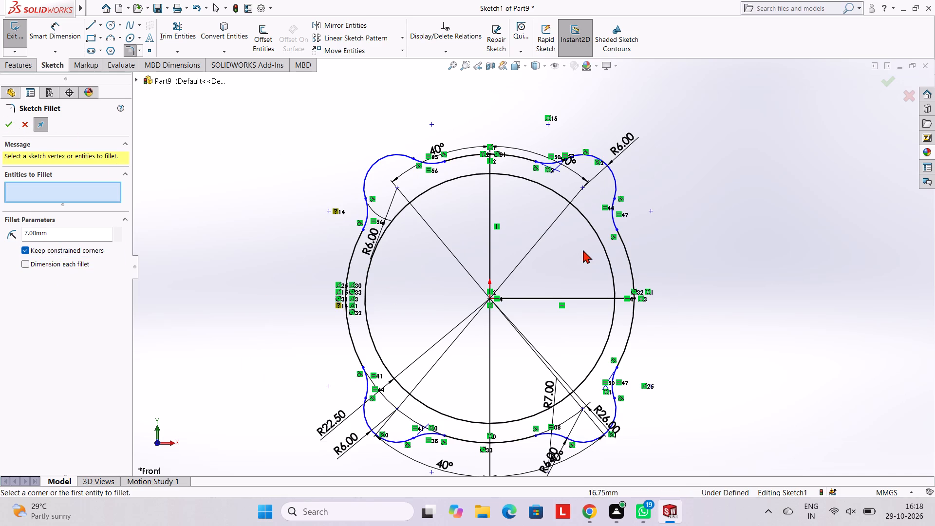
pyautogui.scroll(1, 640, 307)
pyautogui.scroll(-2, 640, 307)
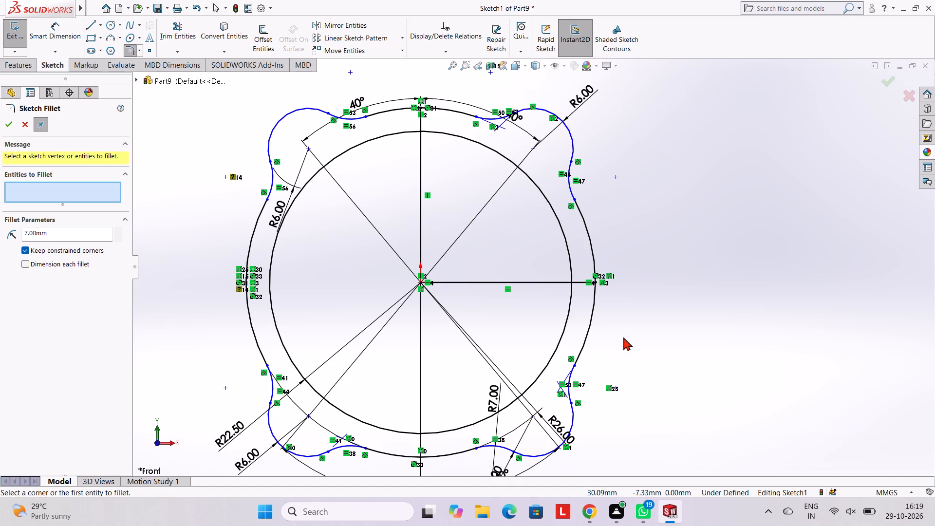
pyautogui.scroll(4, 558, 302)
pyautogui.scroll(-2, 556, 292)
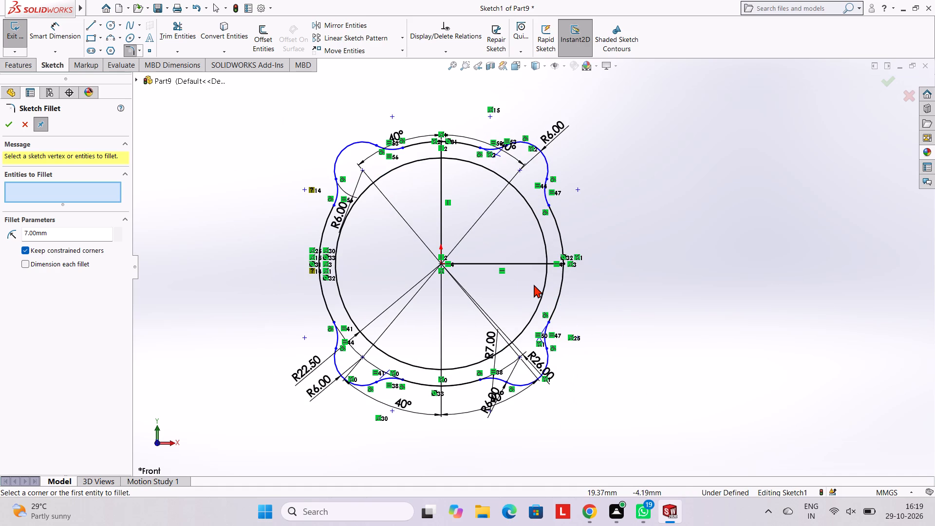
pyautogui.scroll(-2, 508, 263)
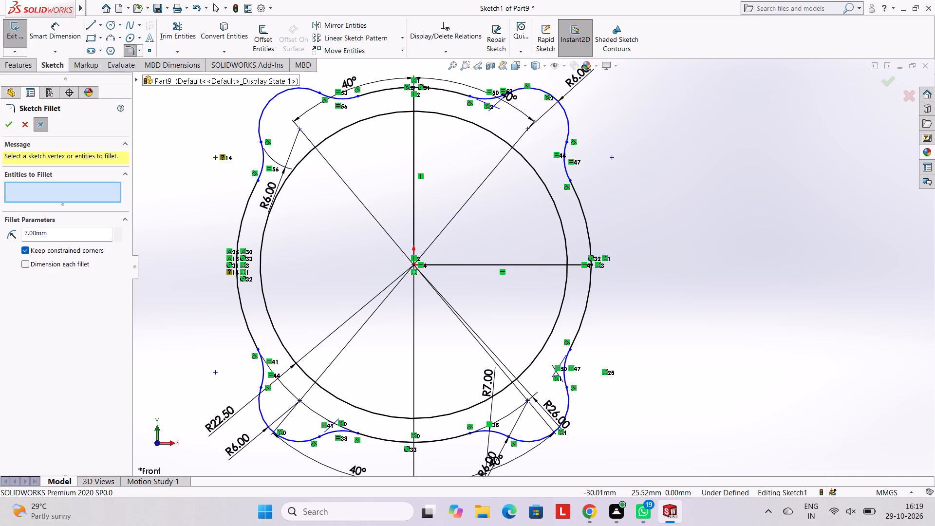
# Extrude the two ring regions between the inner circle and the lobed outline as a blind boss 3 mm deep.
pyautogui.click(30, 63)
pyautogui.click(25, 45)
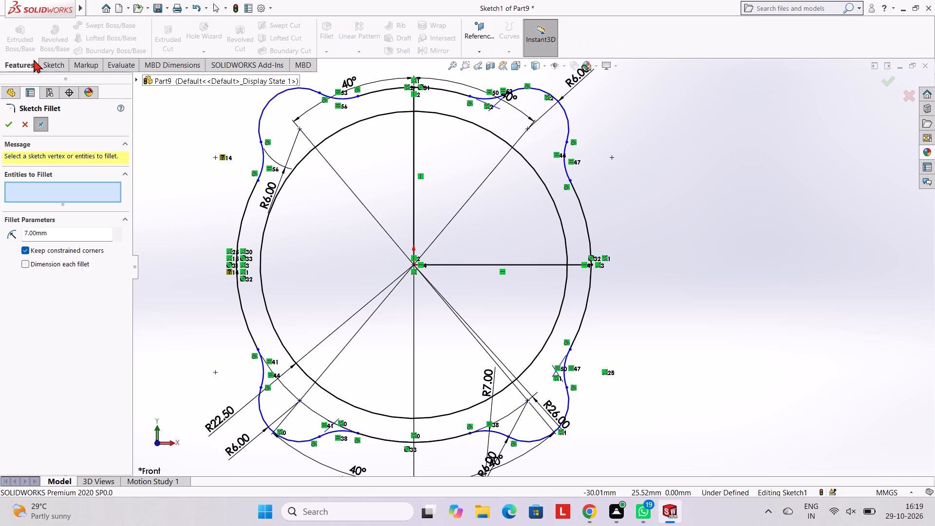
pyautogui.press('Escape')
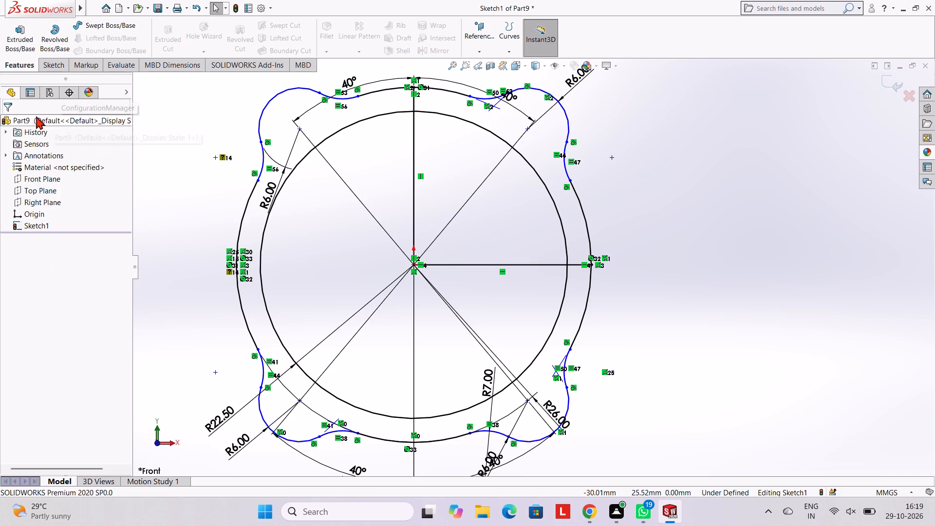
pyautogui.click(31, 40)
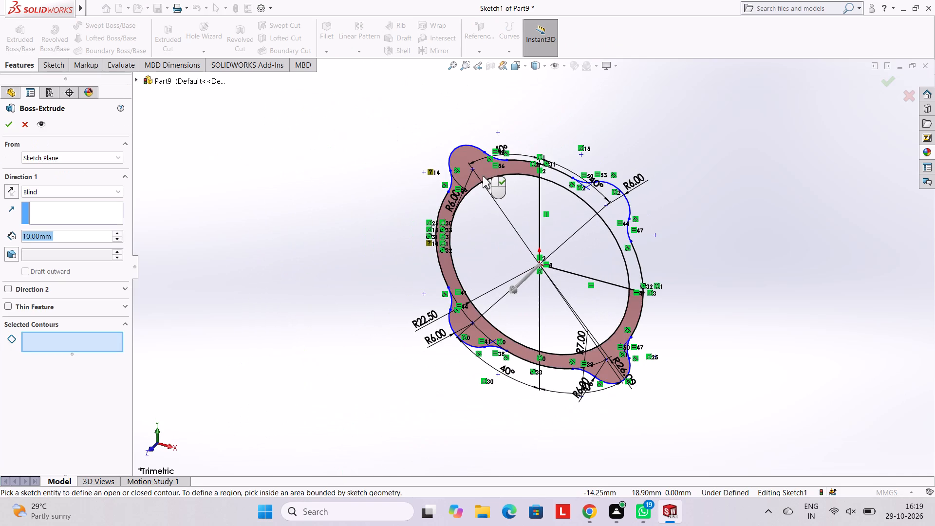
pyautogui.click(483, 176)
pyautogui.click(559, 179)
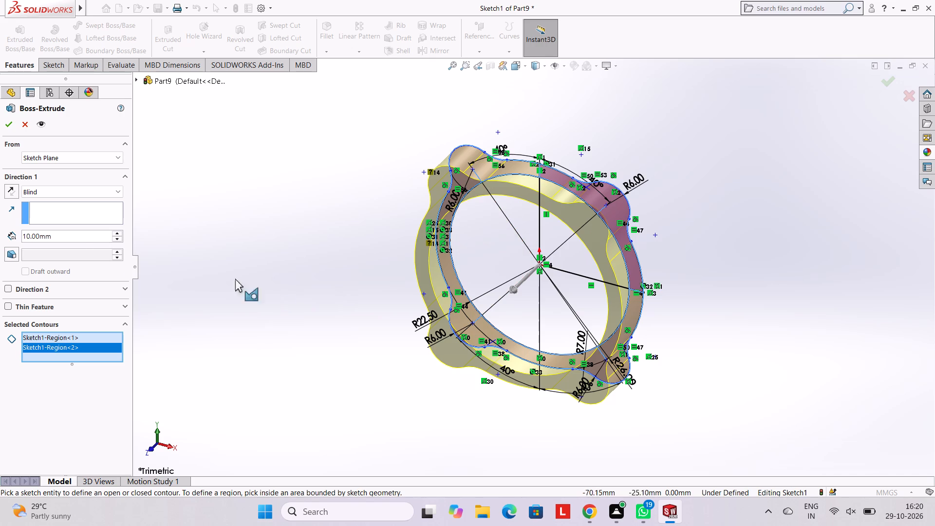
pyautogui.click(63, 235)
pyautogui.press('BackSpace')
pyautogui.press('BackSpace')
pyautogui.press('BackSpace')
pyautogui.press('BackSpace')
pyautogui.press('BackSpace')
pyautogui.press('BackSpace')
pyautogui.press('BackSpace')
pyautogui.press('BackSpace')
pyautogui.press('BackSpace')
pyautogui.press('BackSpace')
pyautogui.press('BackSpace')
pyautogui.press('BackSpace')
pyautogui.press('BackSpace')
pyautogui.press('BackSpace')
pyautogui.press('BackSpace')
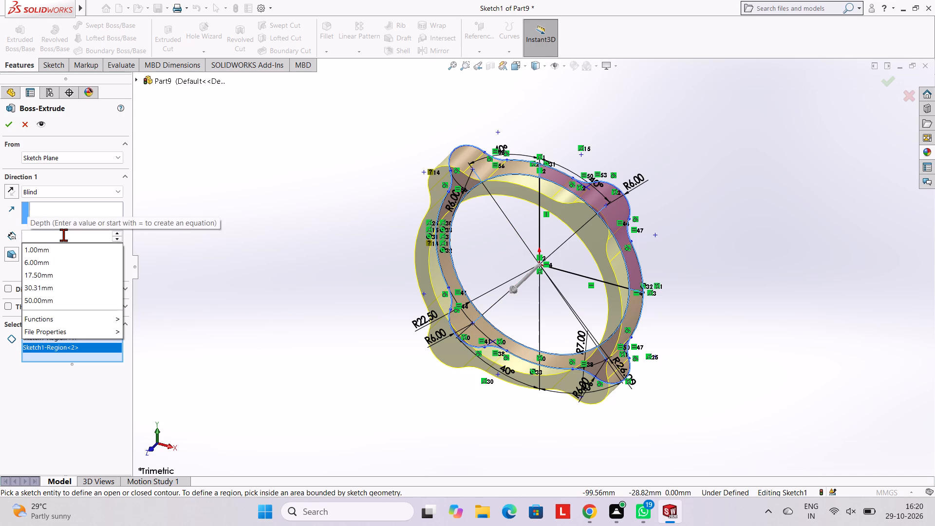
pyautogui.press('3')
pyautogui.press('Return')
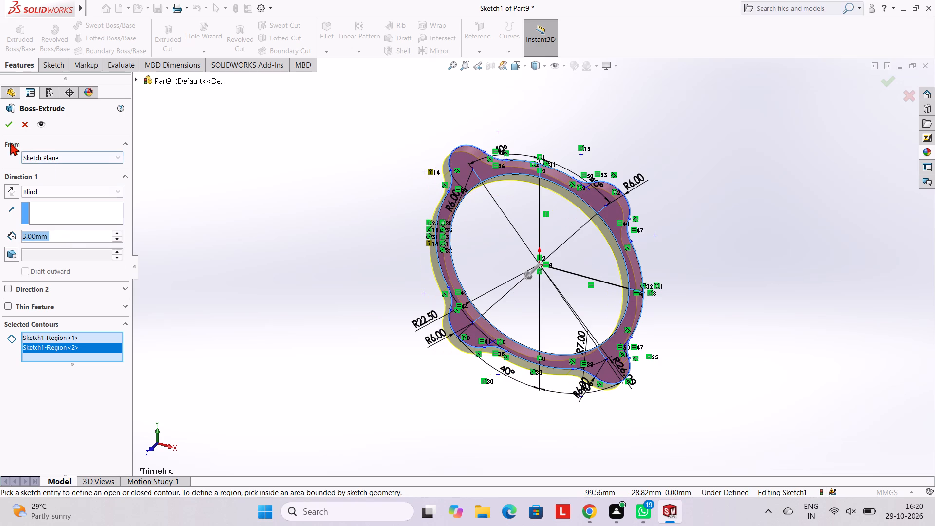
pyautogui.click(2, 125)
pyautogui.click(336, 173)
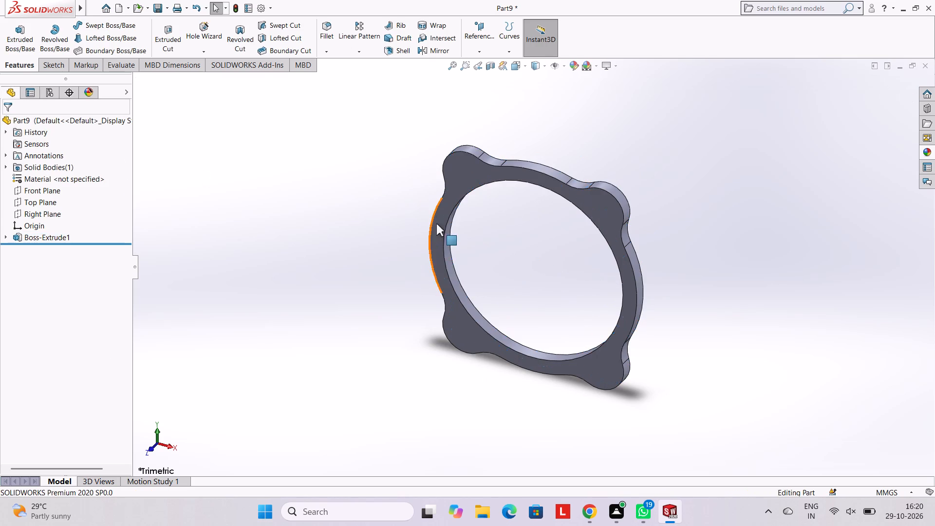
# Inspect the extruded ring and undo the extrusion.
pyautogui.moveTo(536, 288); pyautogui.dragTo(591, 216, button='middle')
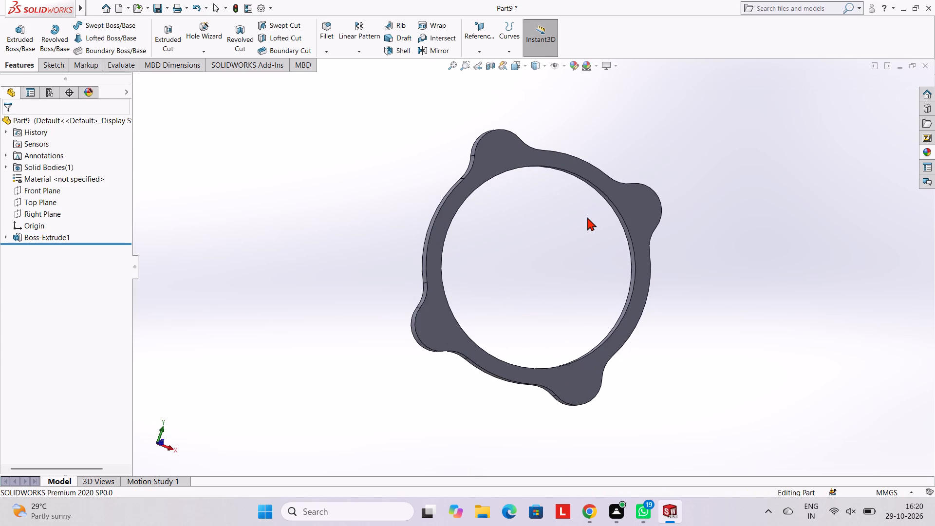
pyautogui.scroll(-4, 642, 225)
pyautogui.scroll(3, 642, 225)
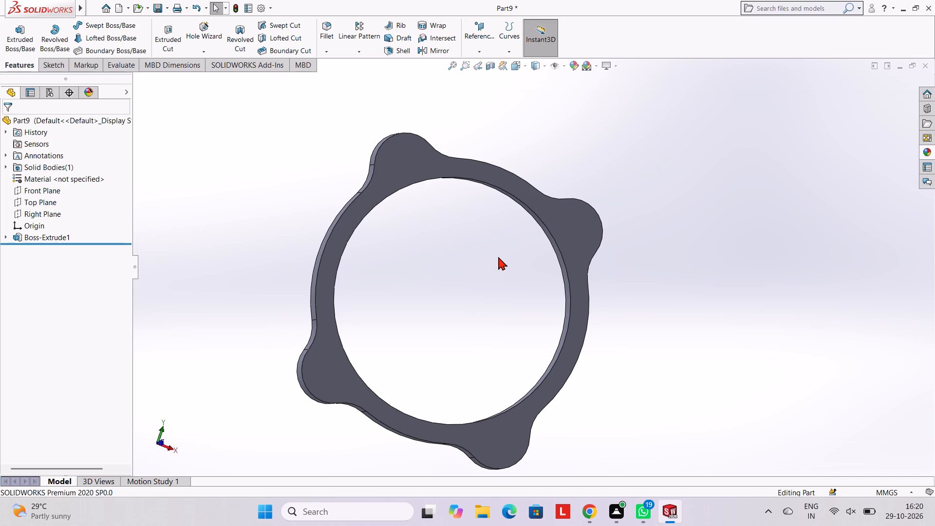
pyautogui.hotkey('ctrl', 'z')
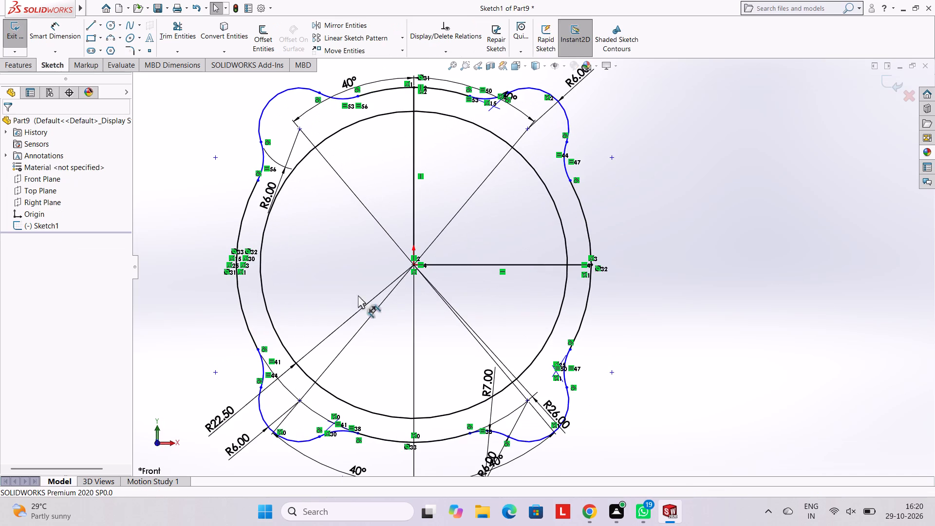
# Trim away every segment of the 22.5 mm radius inner circle from the sketch.
pyautogui.click(177, 28)
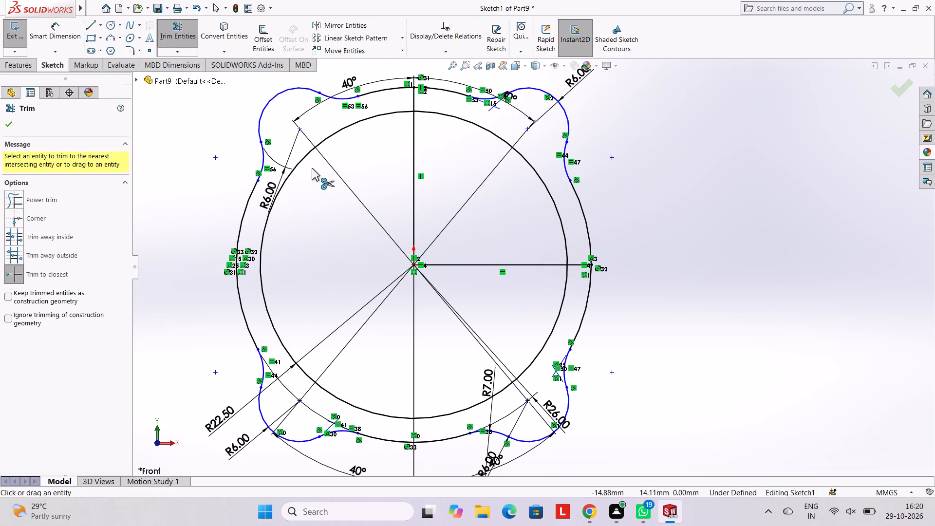
pyautogui.click(297, 160)
pyautogui.click(303, 164)
pyautogui.click(300, 162)
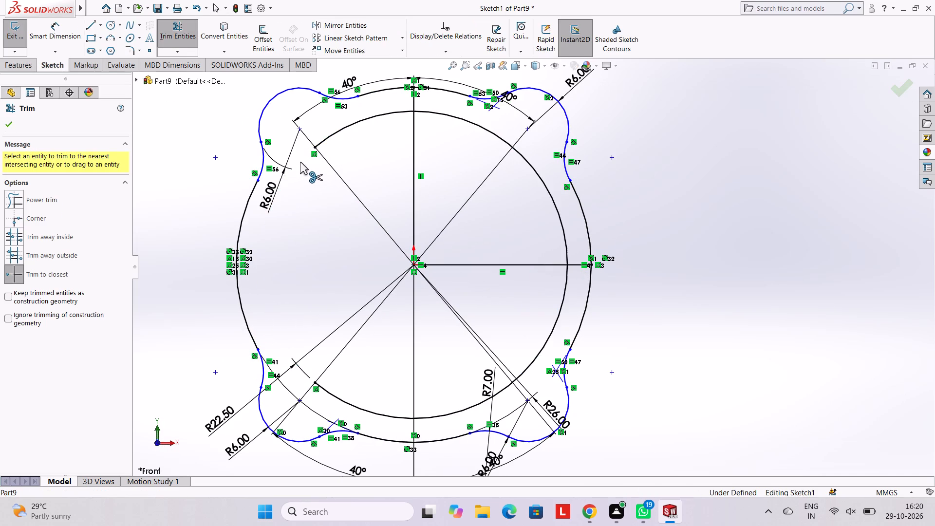
pyautogui.click(326, 139)
pyautogui.click(449, 120)
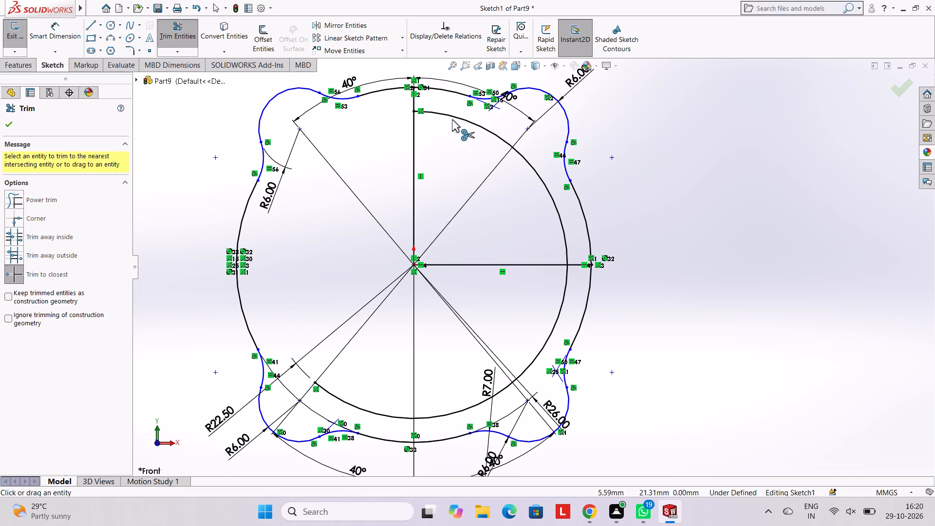
pyautogui.click(460, 117)
pyautogui.click(544, 184)
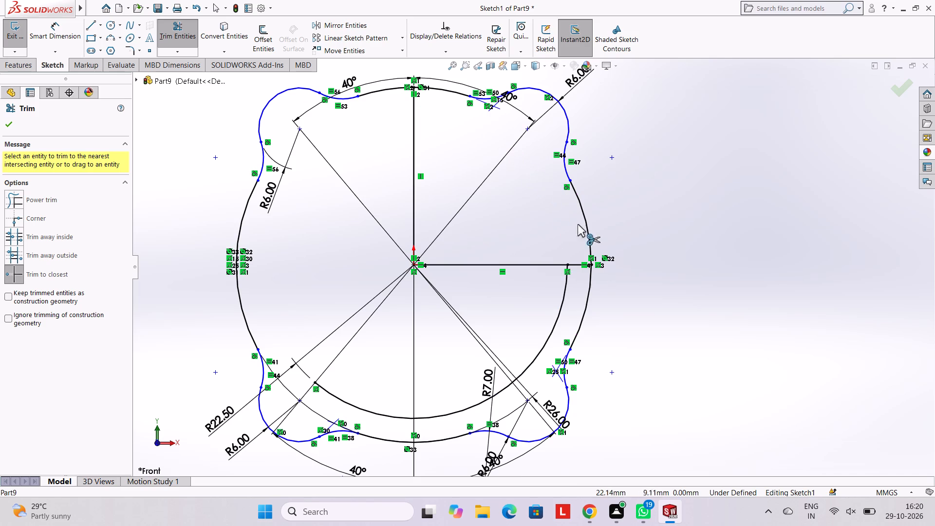
pyautogui.click(567, 296)
pyautogui.click(469, 409)
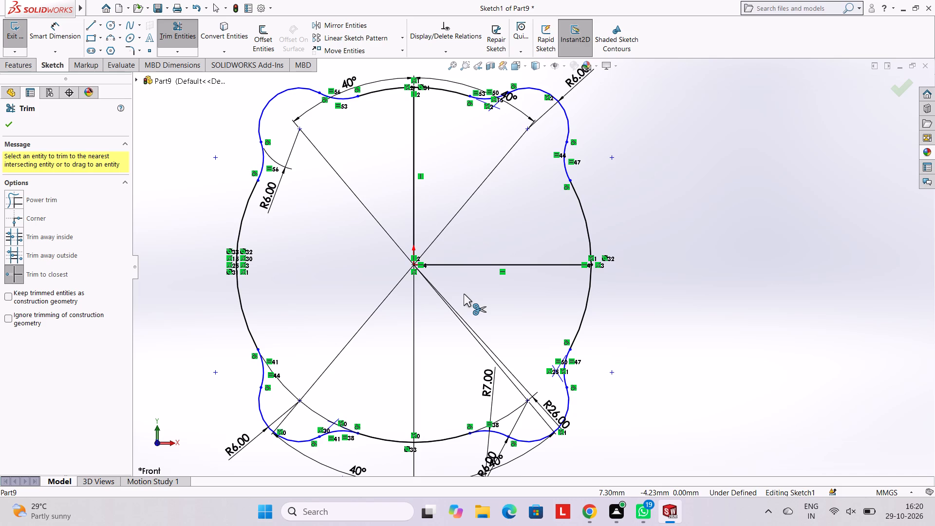
# Extrude the two regions that fill the whole lobed outline as a solid plate, blind, 3 mm deep.
pyautogui.click(27, 66)
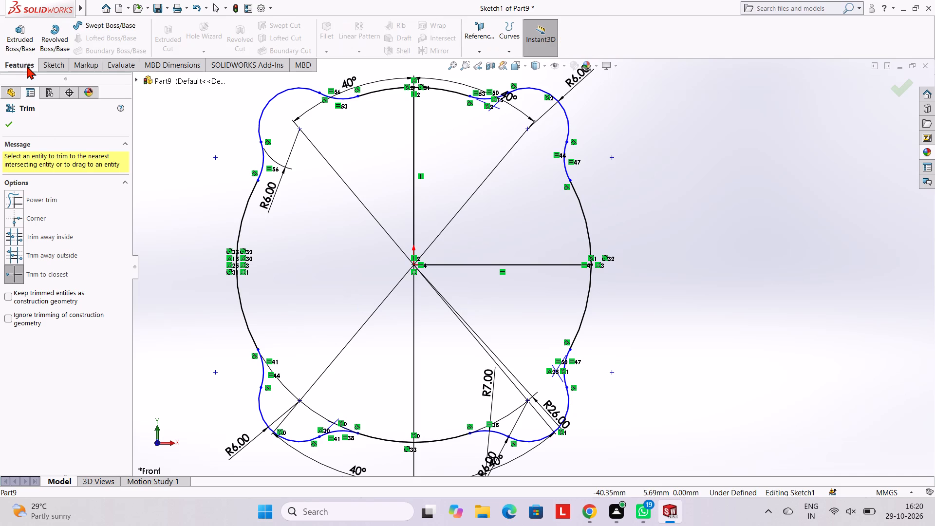
pyautogui.click(22, 47)
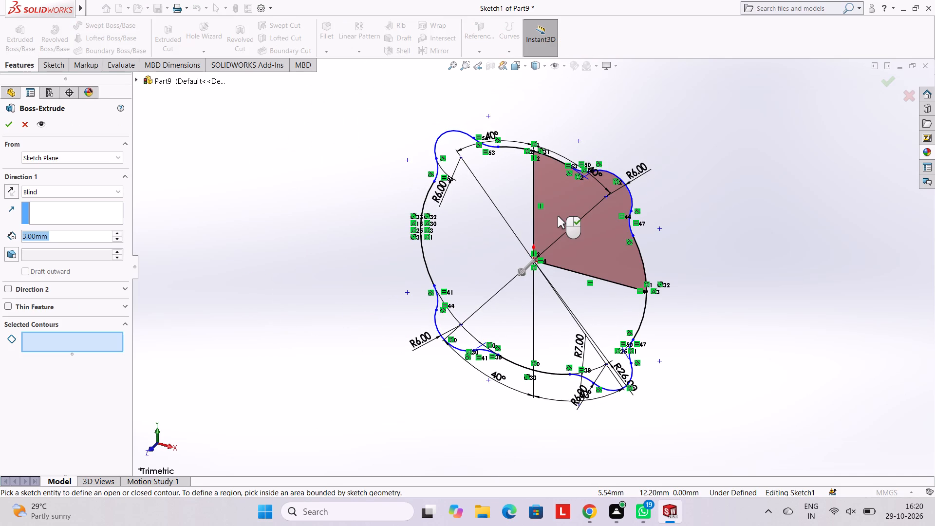
pyautogui.click(558, 216)
pyautogui.click(503, 206)
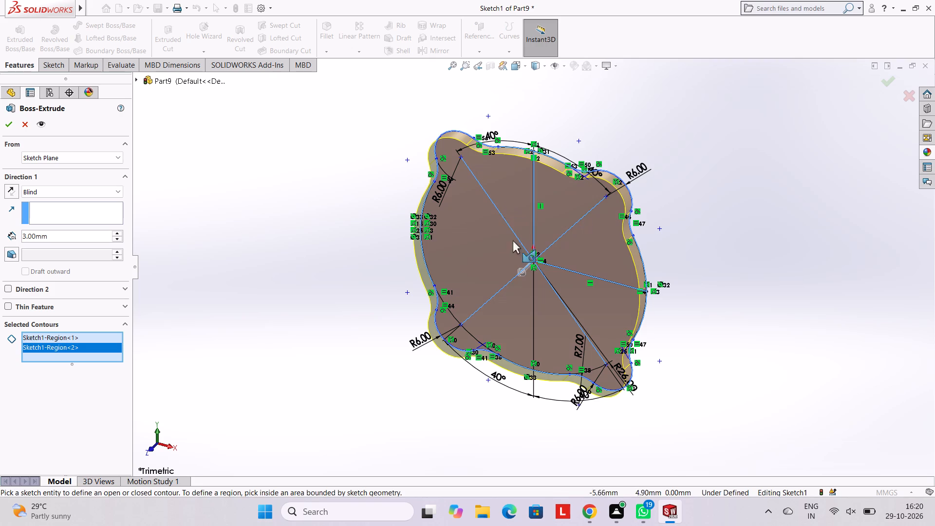
pyautogui.click(5, 125)
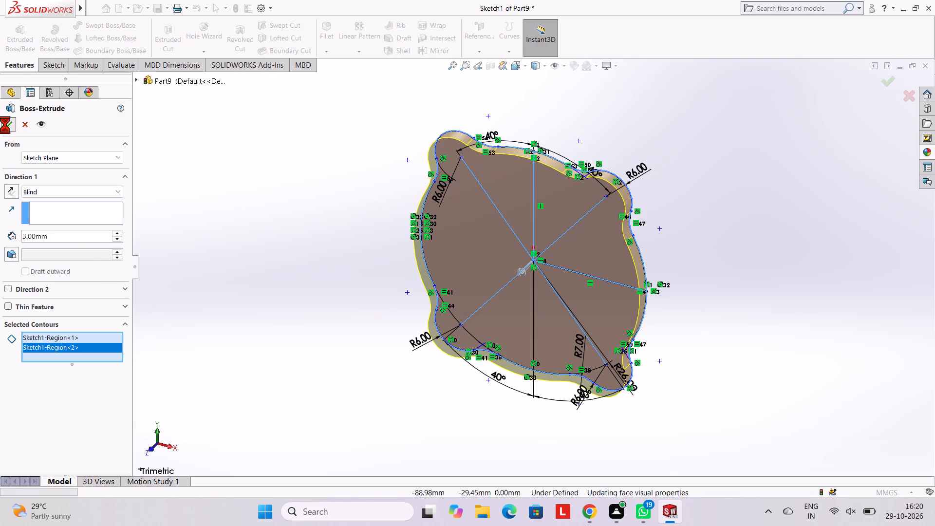
pyautogui.click(364, 170)
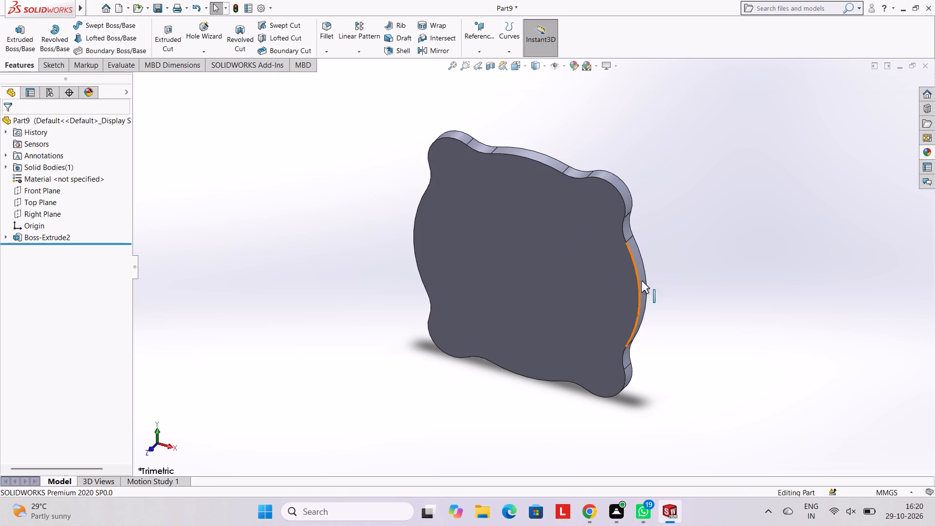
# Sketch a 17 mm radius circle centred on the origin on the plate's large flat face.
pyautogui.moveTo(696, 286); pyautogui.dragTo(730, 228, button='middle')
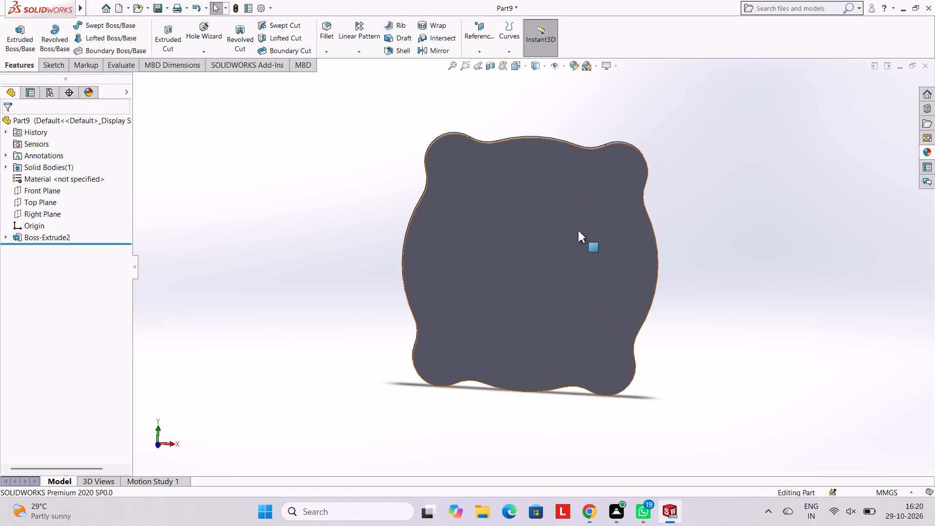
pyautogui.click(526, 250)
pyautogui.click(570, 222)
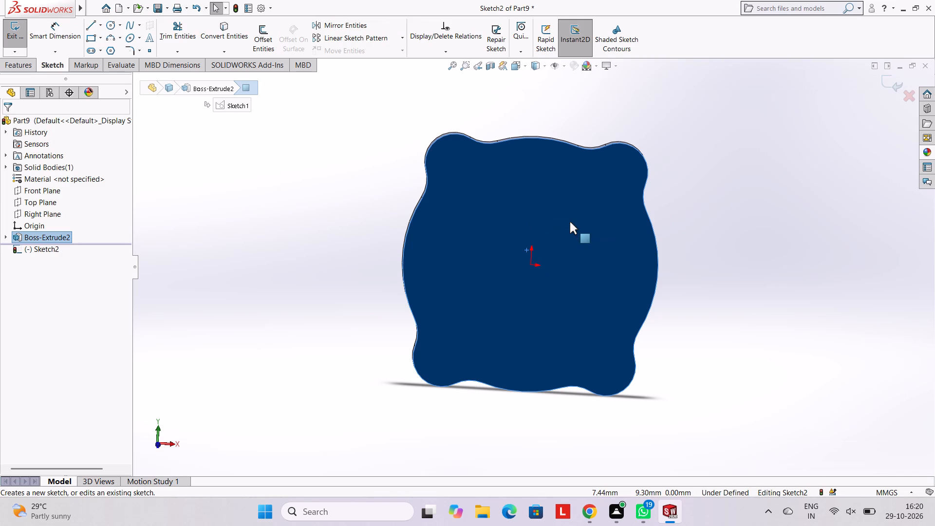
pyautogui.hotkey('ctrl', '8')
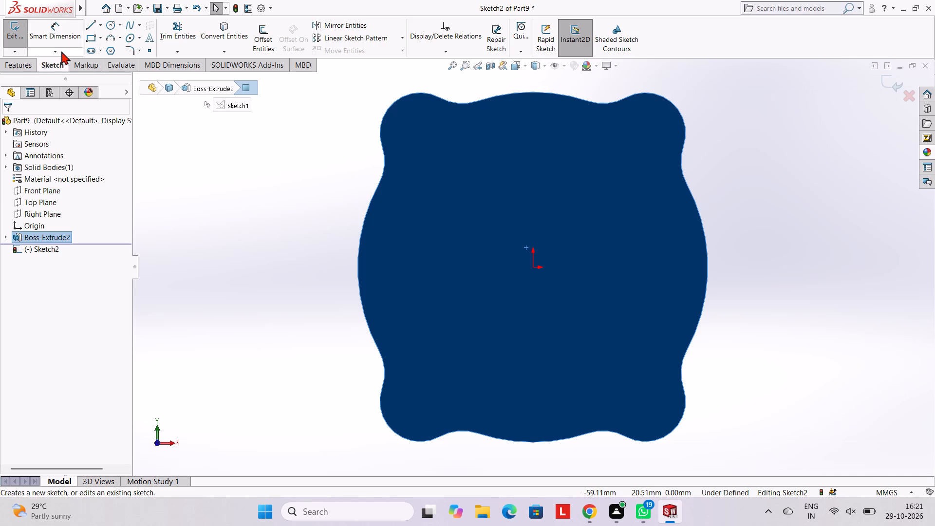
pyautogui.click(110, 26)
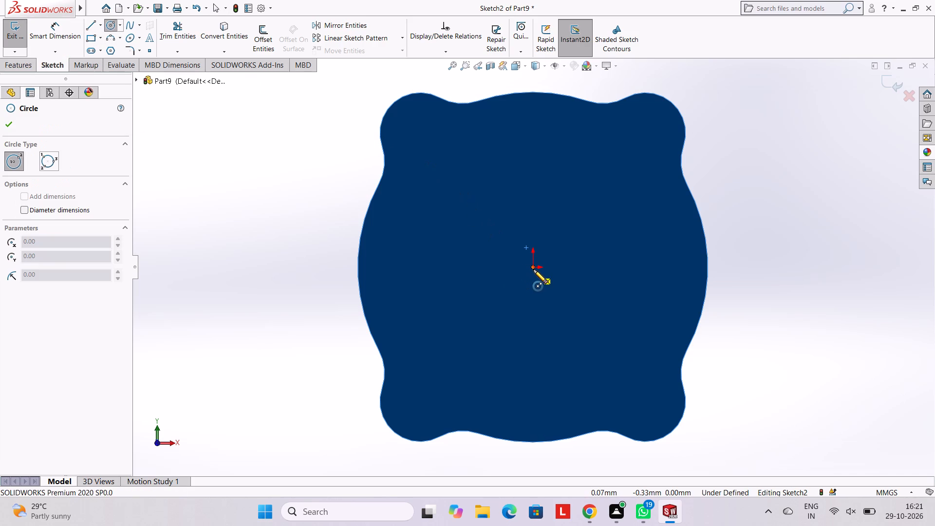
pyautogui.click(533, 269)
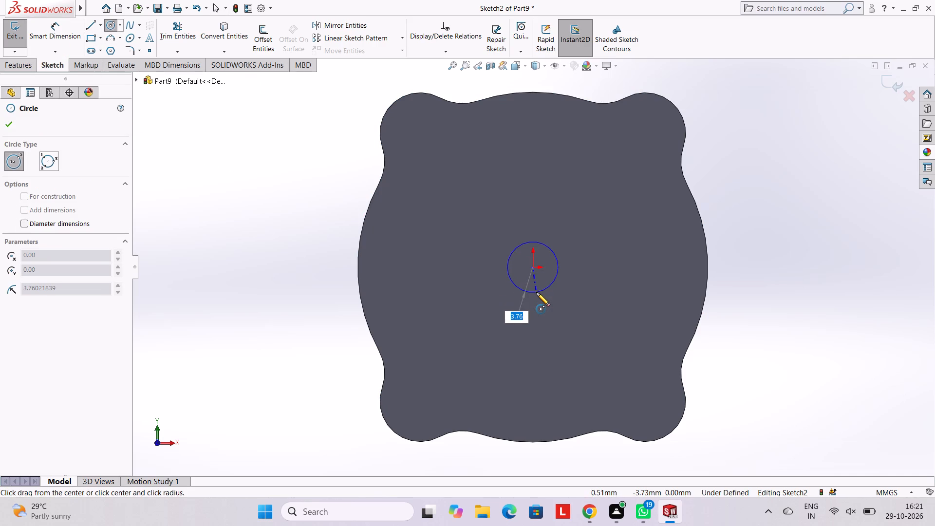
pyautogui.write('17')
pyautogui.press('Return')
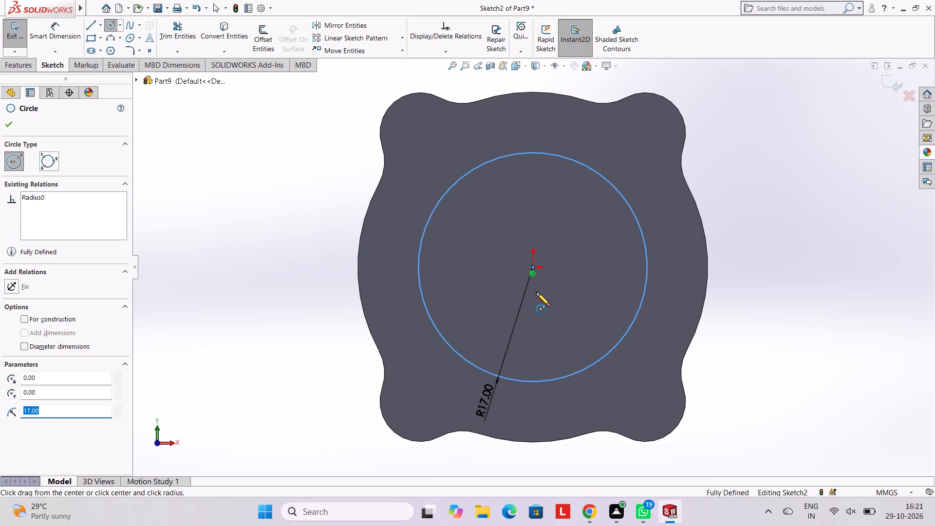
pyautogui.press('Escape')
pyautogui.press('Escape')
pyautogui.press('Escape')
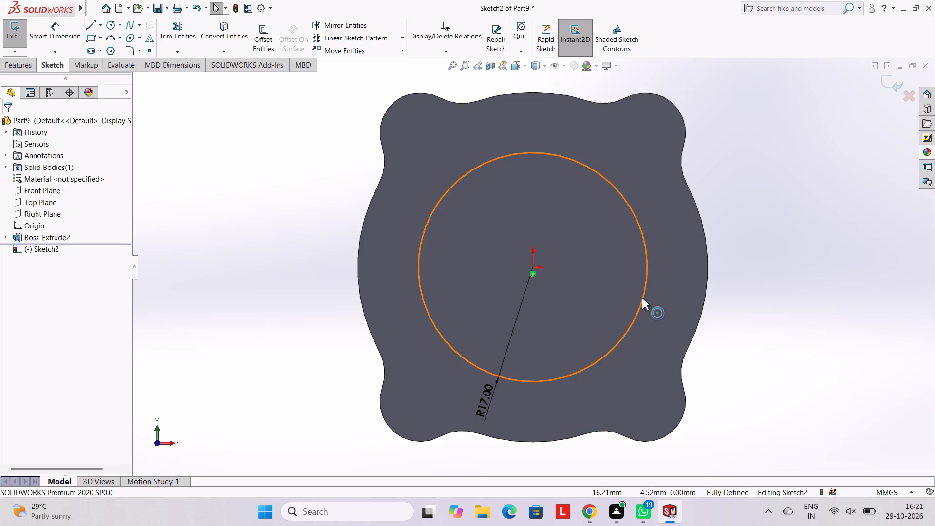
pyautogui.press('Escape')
# Undo the new circle, the extrusion, trims, fillets and lobe circles, back to the two concentric circles with the 40° lines.
pyautogui.hotkey('ctrl', 'z')
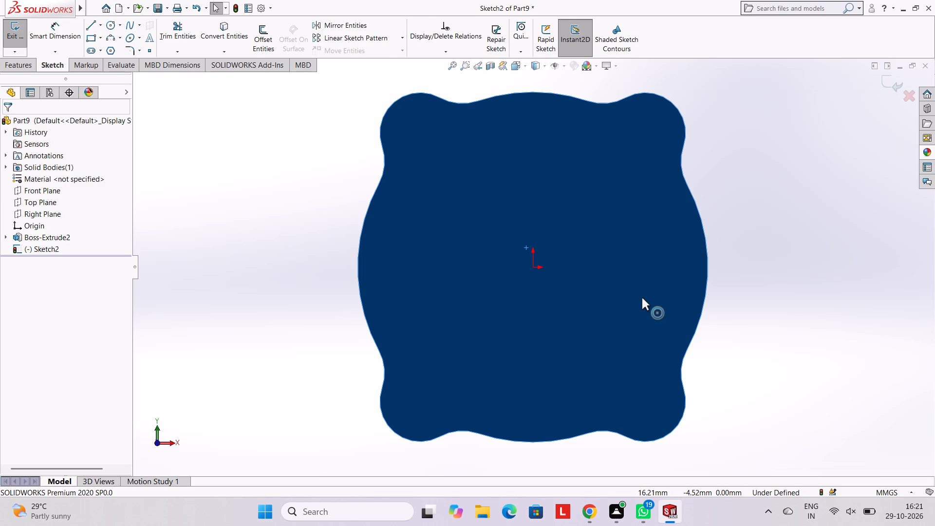
pyautogui.hotkey('ctrl', 'z')
pyautogui.hotkey('ctrl', 'z')
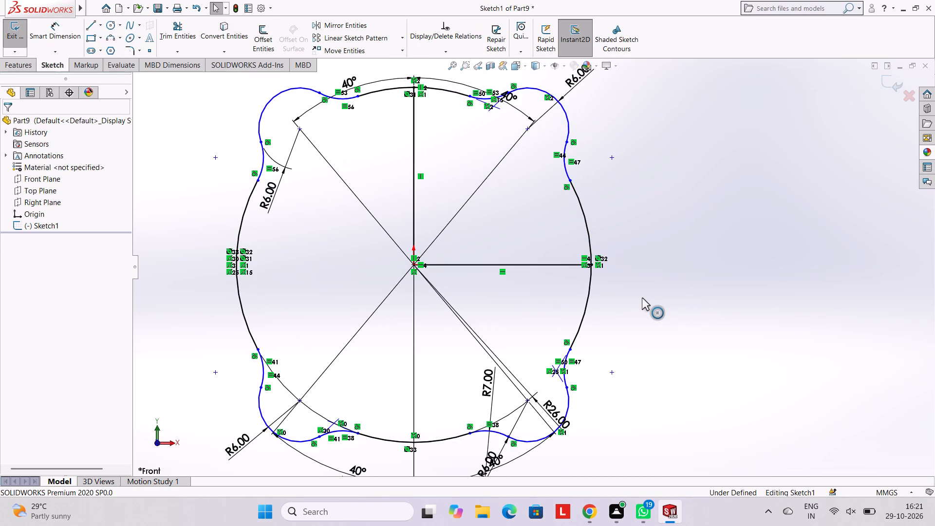
pyautogui.hotkey('ctrl', 'z')
pyautogui.hotkey('ctrl', 'z')
pyautogui.hotkey('ctrl', 'z')
pyautogui.hotkey('ctrl', 'z')
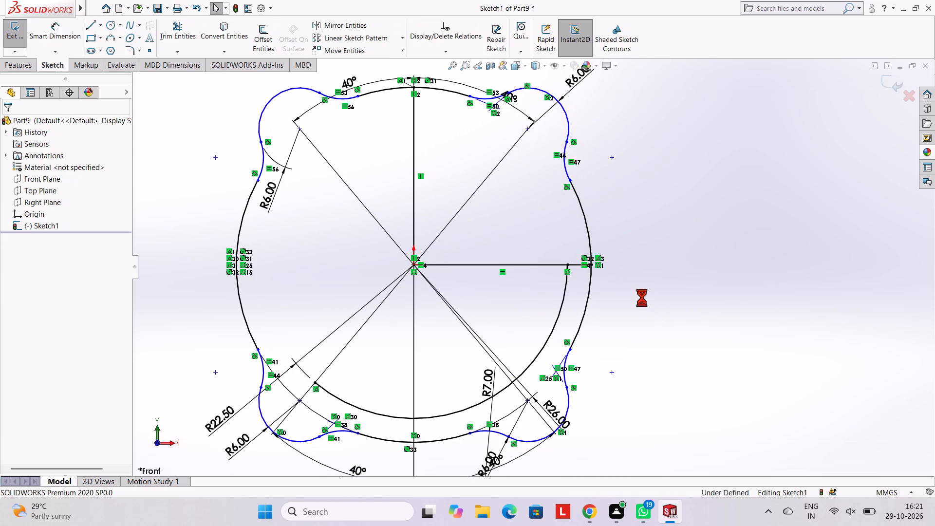
pyautogui.hotkey('ctrl', 'z')
pyautogui.hotkey('ctrl', 'z')
pyautogui.hotkey('ctrl', 'z')
pyautogui.hotkey('ctrl', 'z')
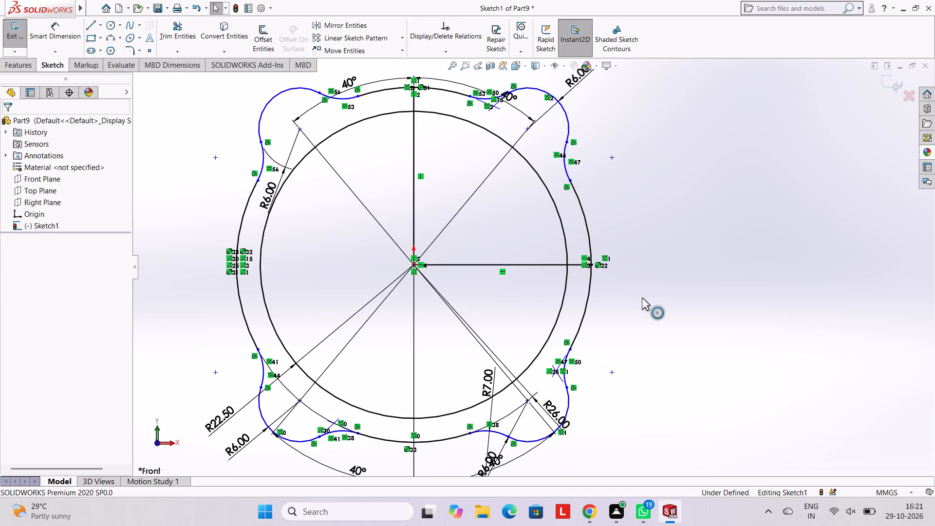
pyautogui.hotkey('ctrl', 'z')
pyautogui.hotkey('ctrl', 'z')
pyautogui.hotkey('ctrl', 'z')
pyautogui.hotkey('ctrl', 'z')
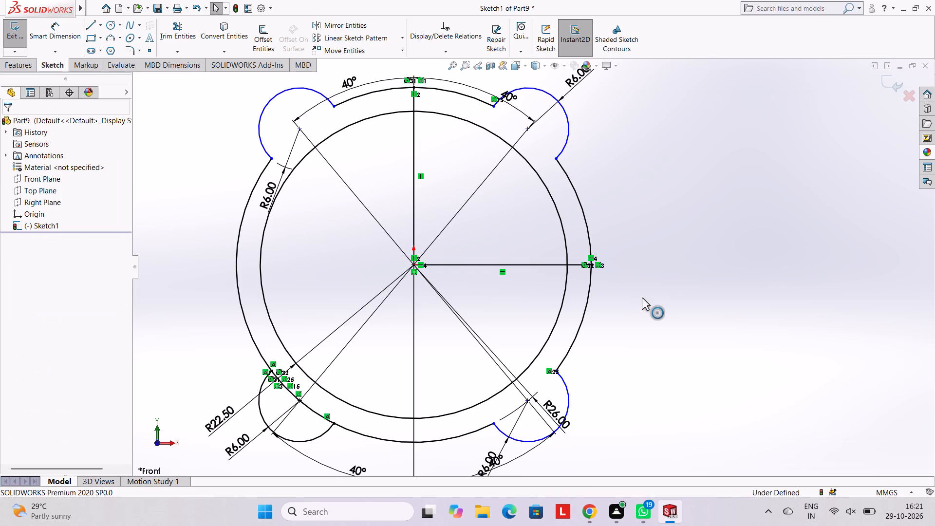
pyautogui.hotkey('ctrl', 'z')
pyautogui.hotkey('ctrl', 'z')
pyautogui.hotkey('ctrl', 'z')
pyautogui.hotkey('ctrl', 'z')
pyautogui.hotkey('ctrl', 'z')
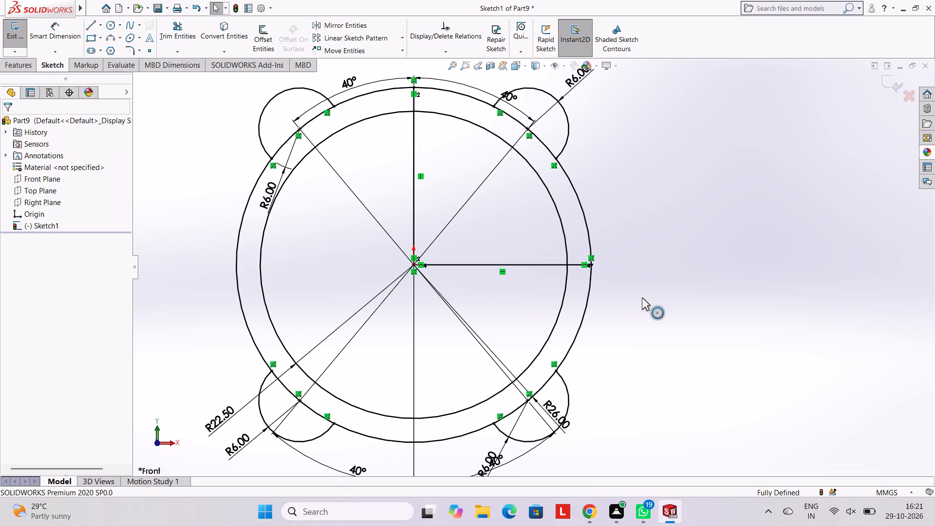
pyautogui.hotkey('ctrl', 'z')
pyautogui.hotkey('ctrl', 'z')
pyautogui.hotkey('ctrl', 'z')
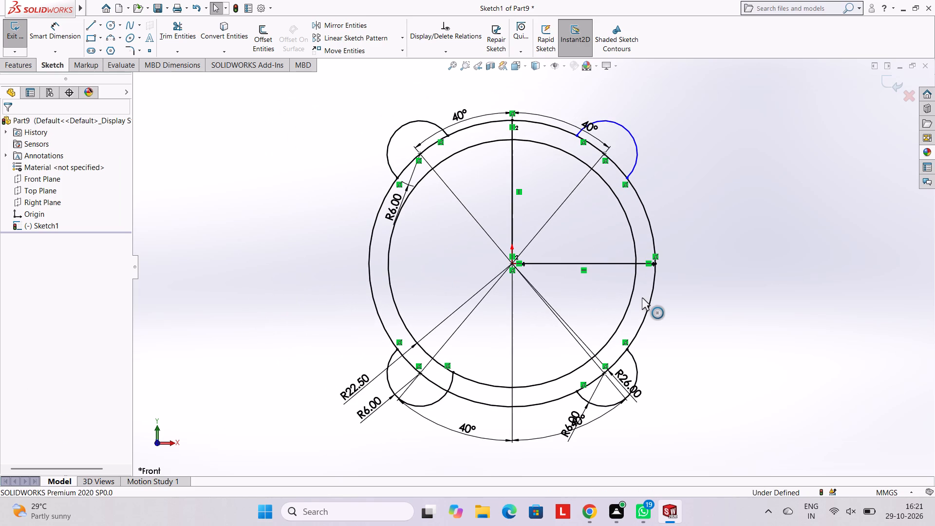
pyautogui.hotkey('ctrl', 'z')
pyautogui.hotkey('ctrl', 'z')
pyautogui.hotkey('ctrl', 'z')
pyautogui.hotkey('ctrl', 'z')
pyautogui.hotkey('ctrl', 'z')
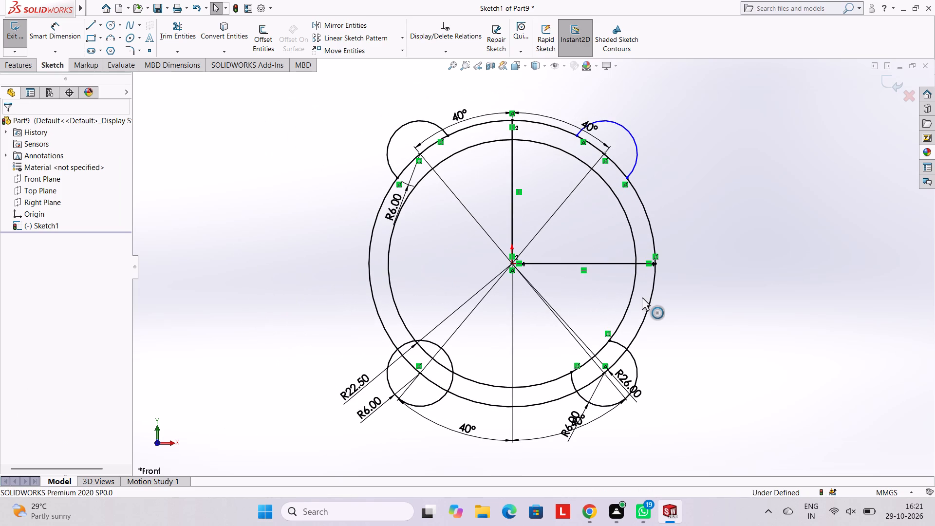
pyautogui.hotkey('ctrl', 'z')
pyautogui.hotkey('ctrl', 'z')
pyautogui.hotkey('ctrl', 'z')
pyautogui.hotkey('ctrl', 'z')
pyautogui.hotkey('ctrl', 'z')
pyautogui.hotkey('ctrl', 'z')
pyautogui.hotkey('ctrl', 'z')
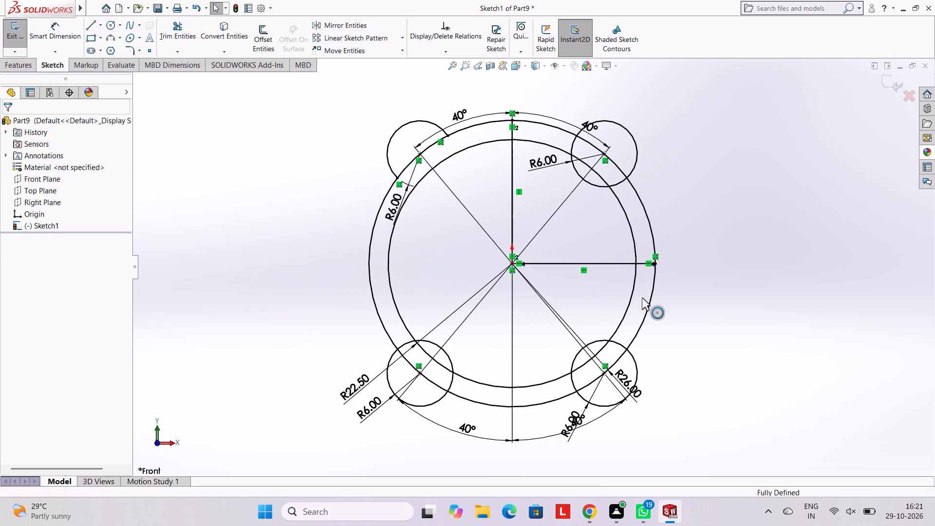
pyautogui.hotkey('ctrl', 'z')
pyautogui.hotkey('ctrl', 'z')
pyautogui.hotkey('ctrl', 'z')
pyautogui.hotkey('ctrl', 'z')
pyautogui.hotkey('ctrl', 'z')
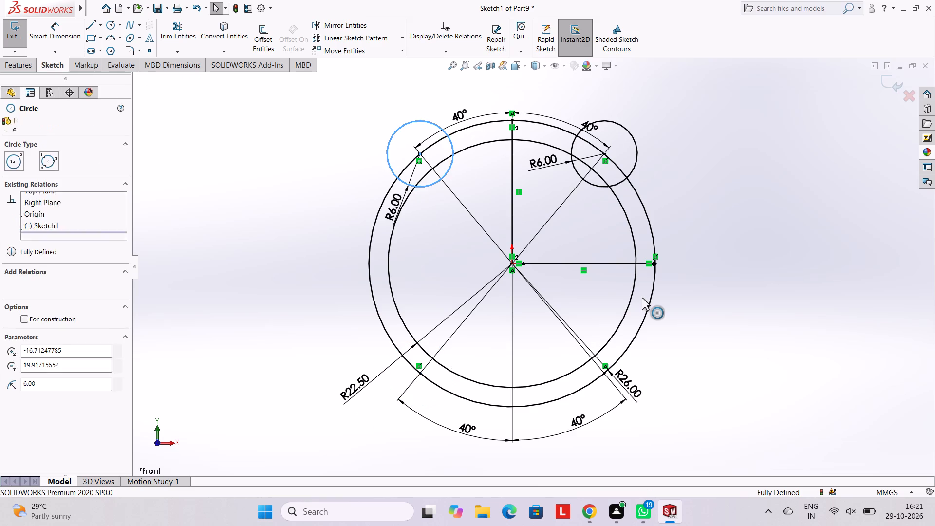
pyautogui.hotkey('ctrl', 'z')
pyautogui.hotkey('ctrl', 'z')
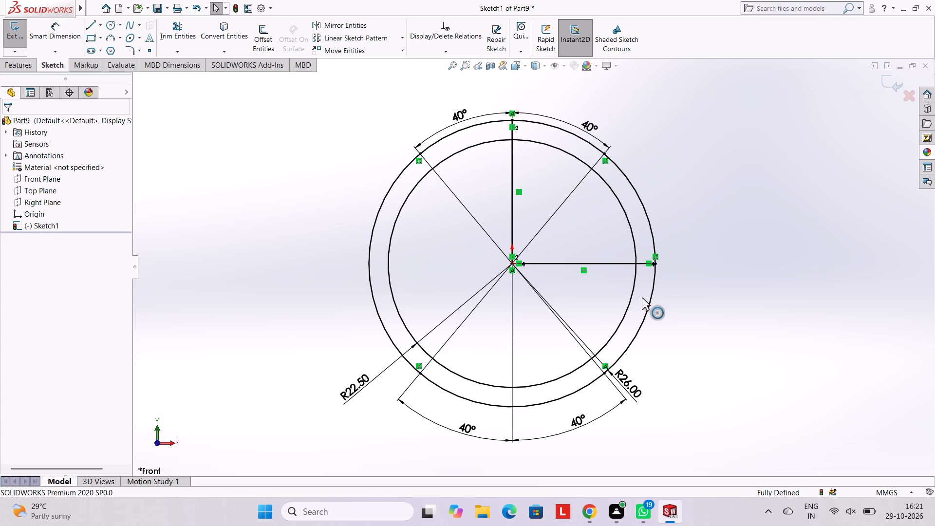
pyautogui.press('Escape')
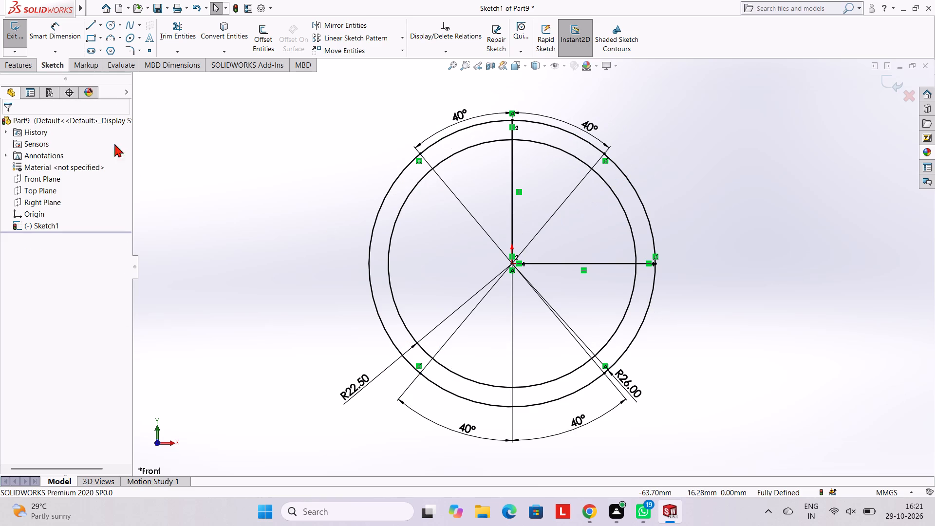
# Draw four 6 mm radius circles centred on the quadrant points of the 26 mm radius circle.
pyautogui.click(108, 27)
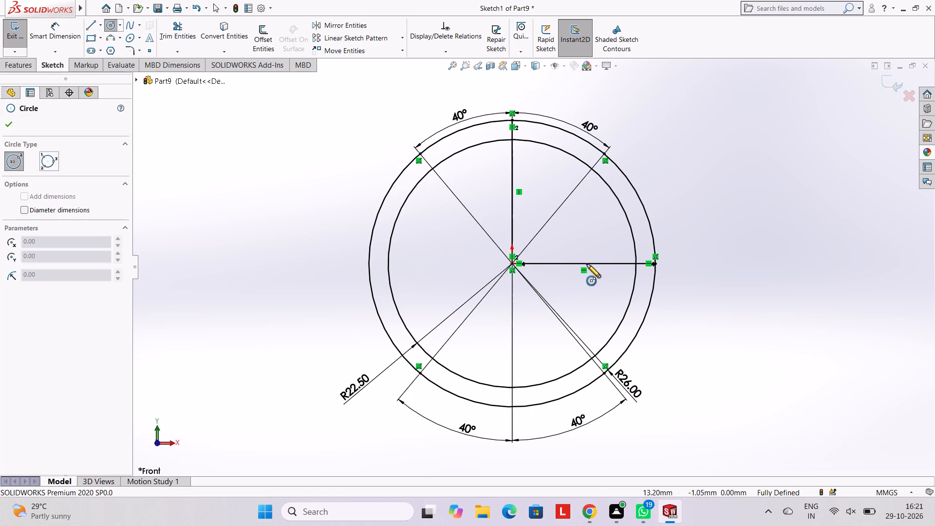
pyautogui.click(654, 264)
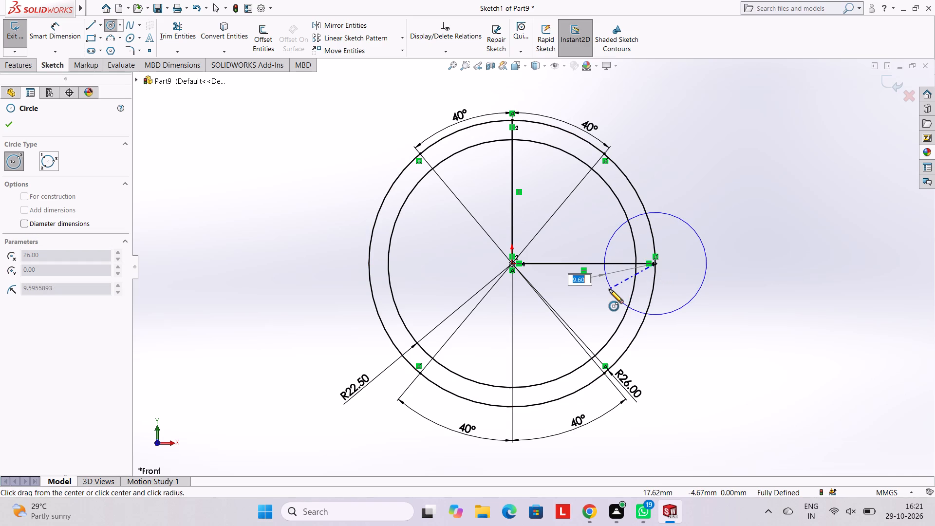
pyautogui.press('6')
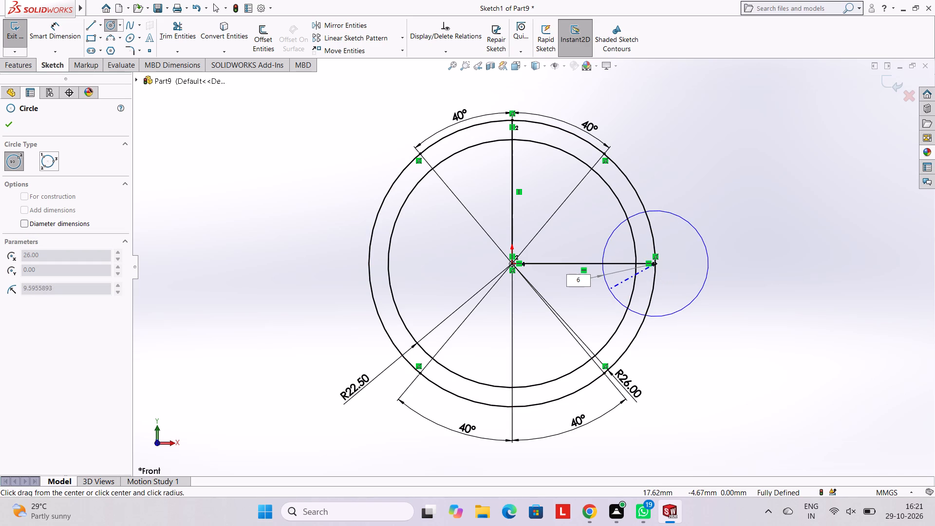
pyautogui.press('Return')
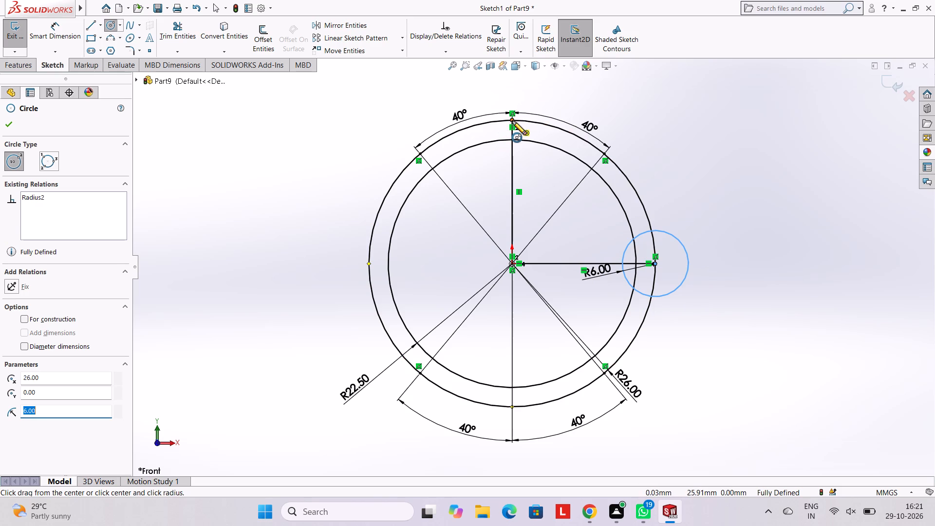
pyautogui.click(510, 120)
pyautogui.press('6')
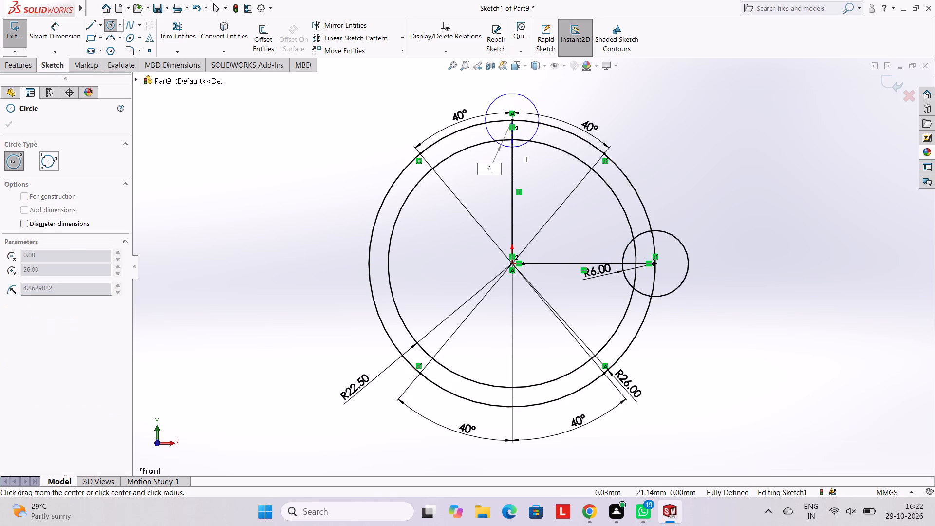
pyautogui.press('Return')
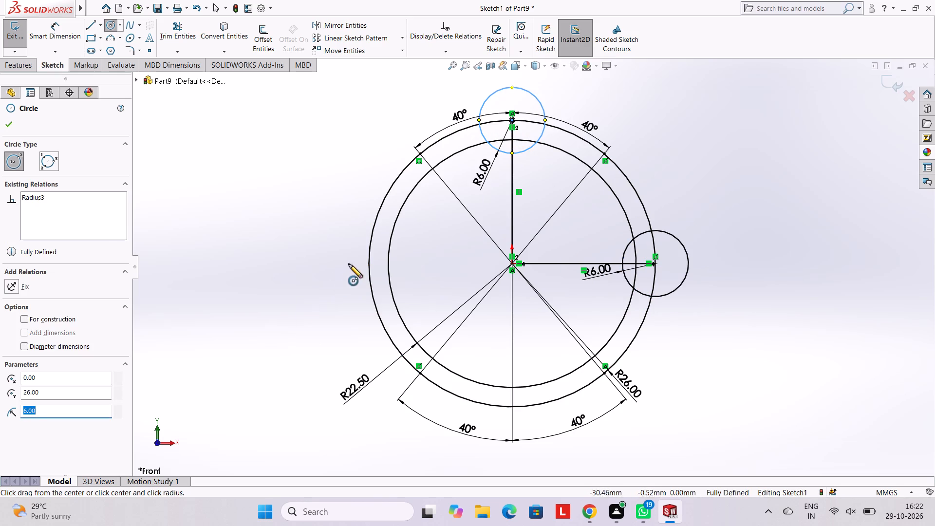
pyautogui.click(369, 263)
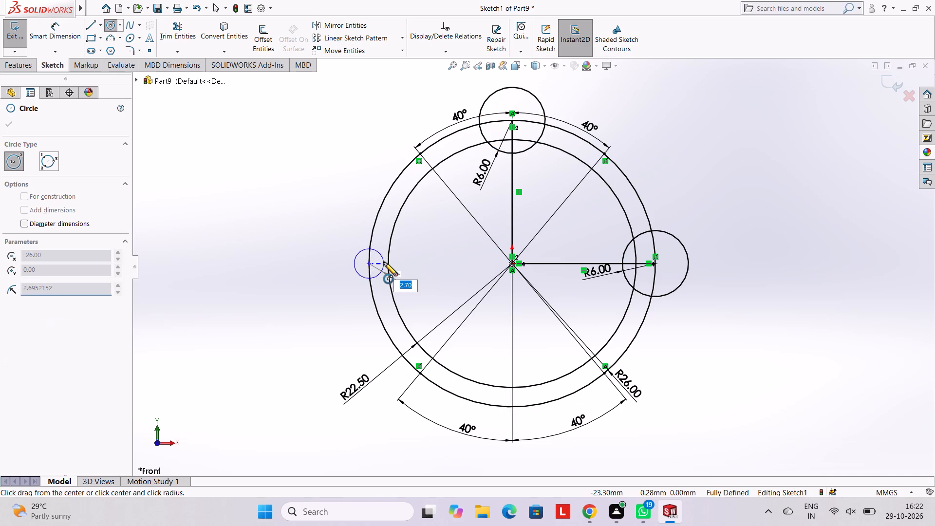
pyautogui.press('6')
pyautogui.press('Return')
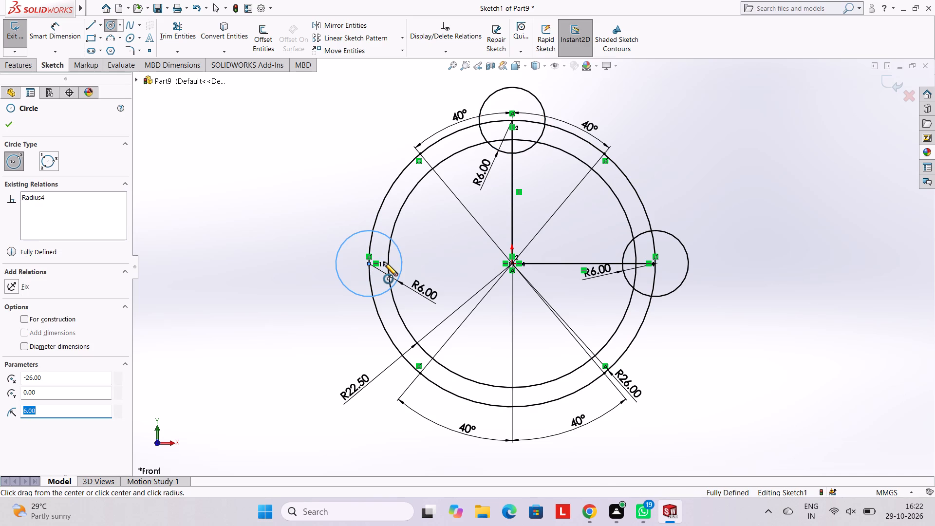
pyautogui.click(512, 406)
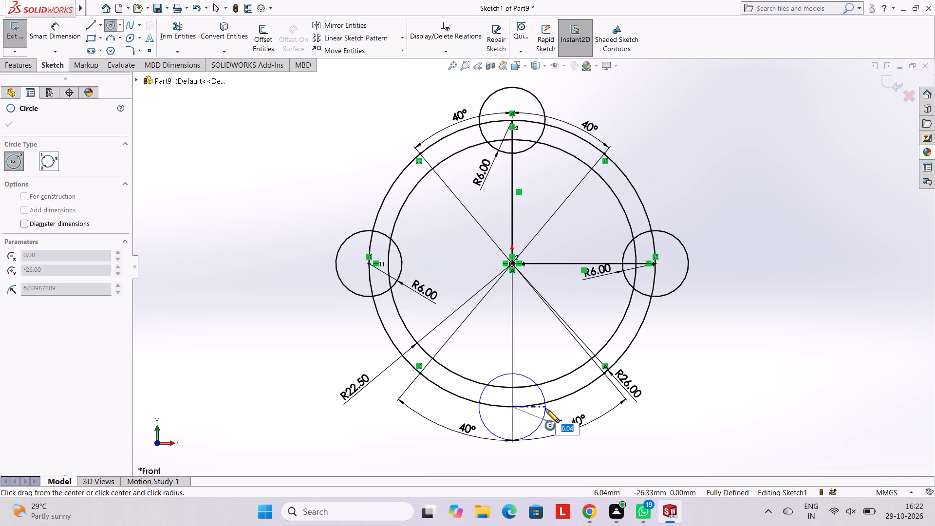
pyautogui.press('6')
pyautogui.press('Return')
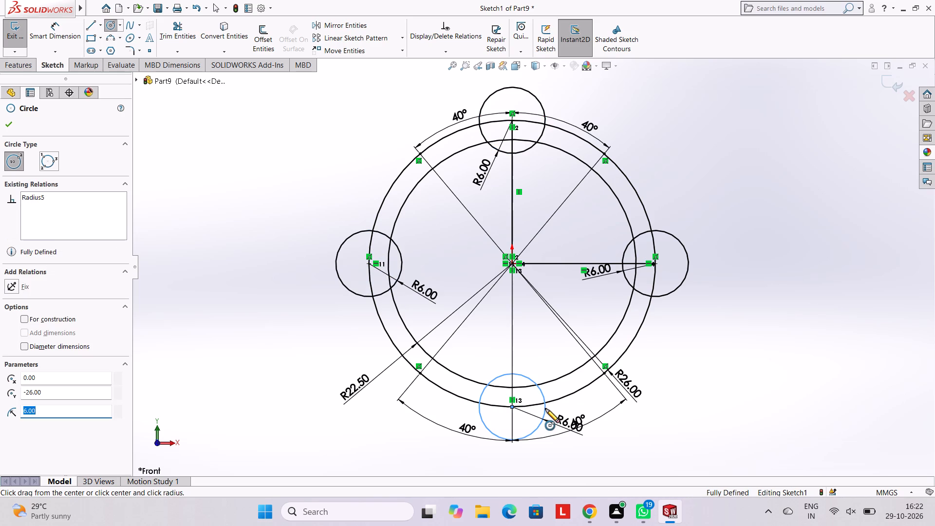
pyautogui.press('Escape')
pyautogui.press('Escape')
pyautogui.press('Escape')
# Delete the four diagonal lines and their 40° angle dimensions from the sketch.
pyautogui.rightClick(463, 432)
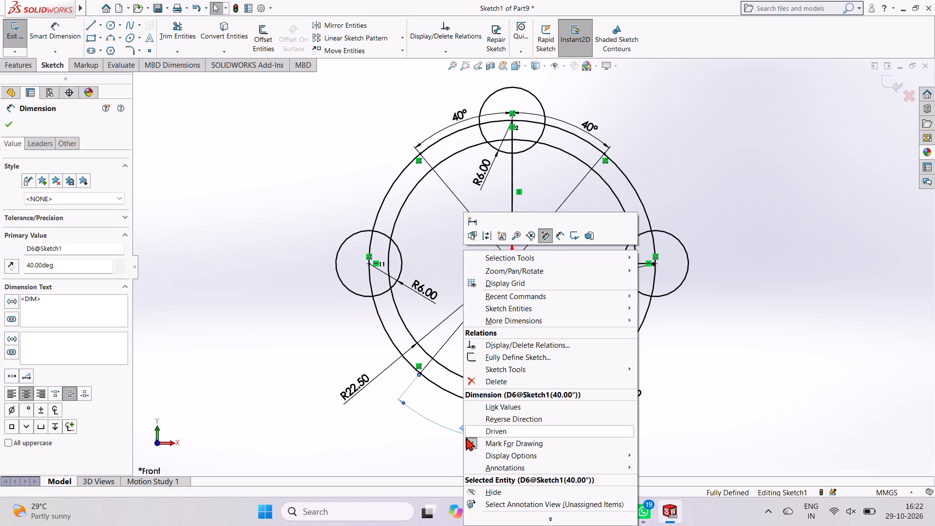
pyautogui.click(495, 382)
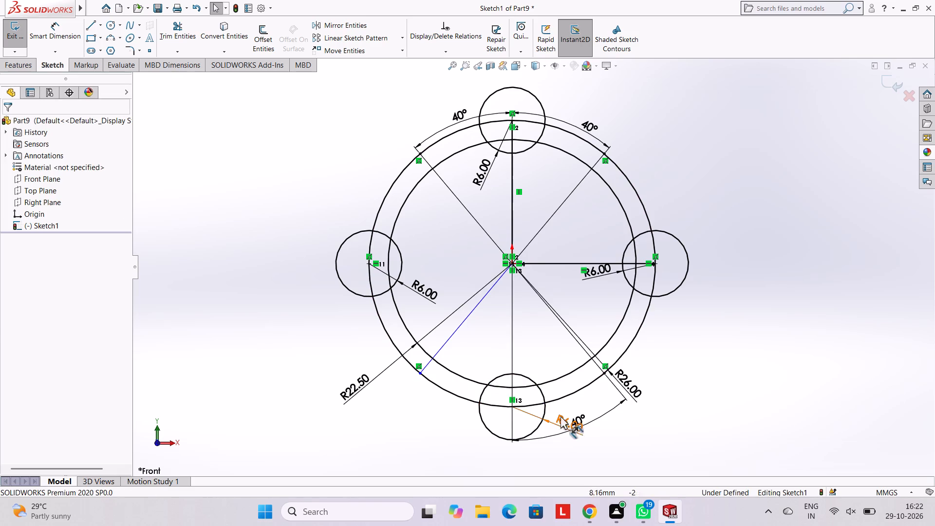
pyautogui.click(447, 339)
pyautogui.press('Delete')
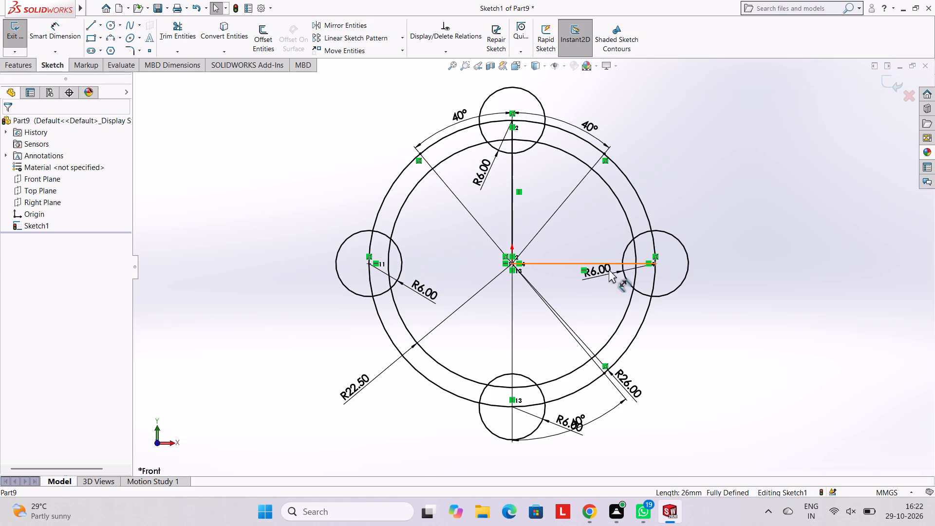
pyautogui.rightClick(450, 114)
pyautogui.click(499, 242)
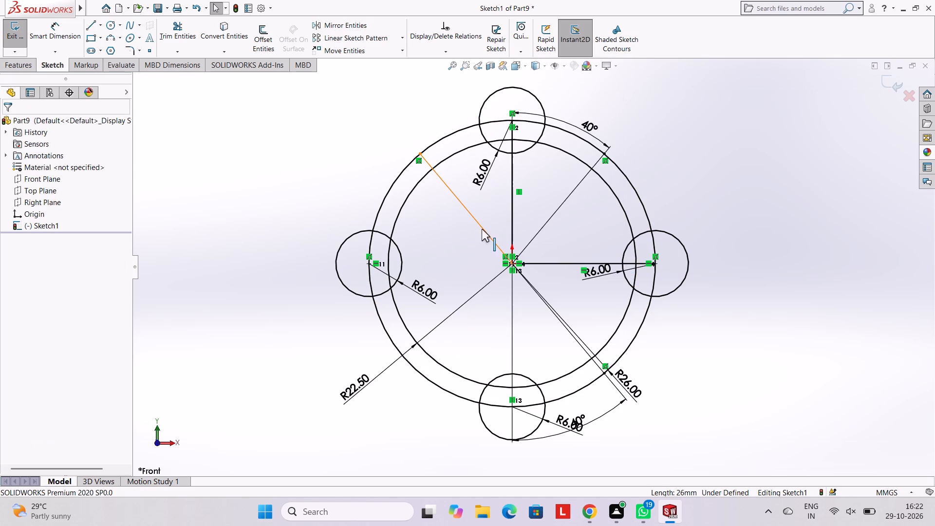
pyautogui.click(480, 225)
pyautogui.press('Delete')
pyautogui.click(554, 215)
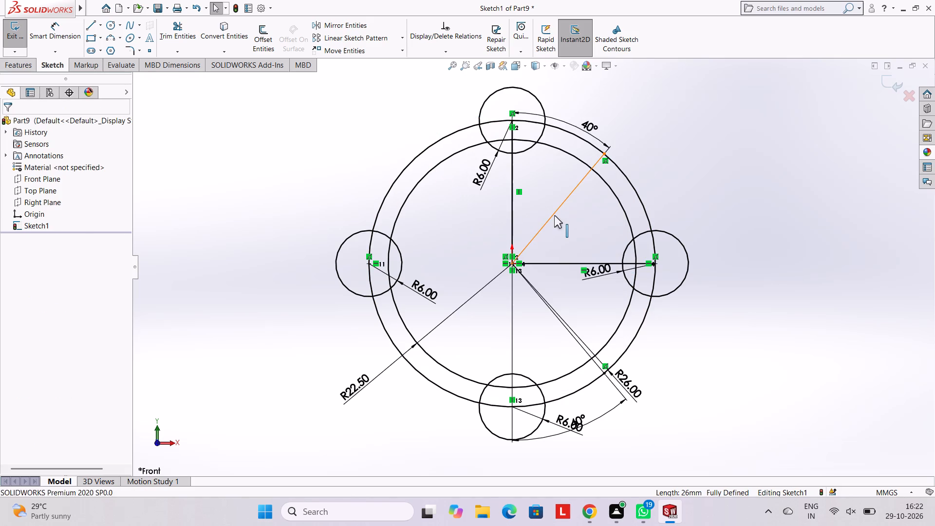
pyautogui.press('Delete')
pyautogui.click(406, 250)
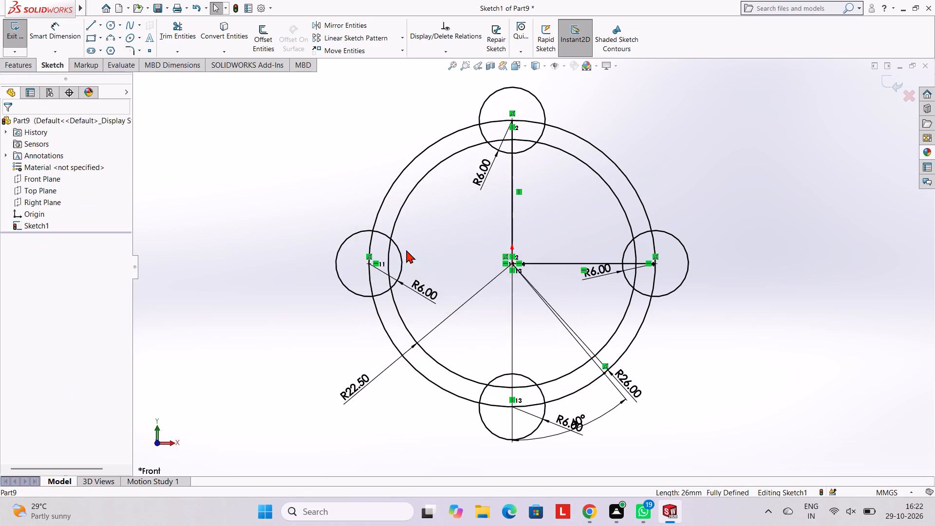
pyautogui.scroll(-3, 530, 313)
pyautogui.click(617, 351)
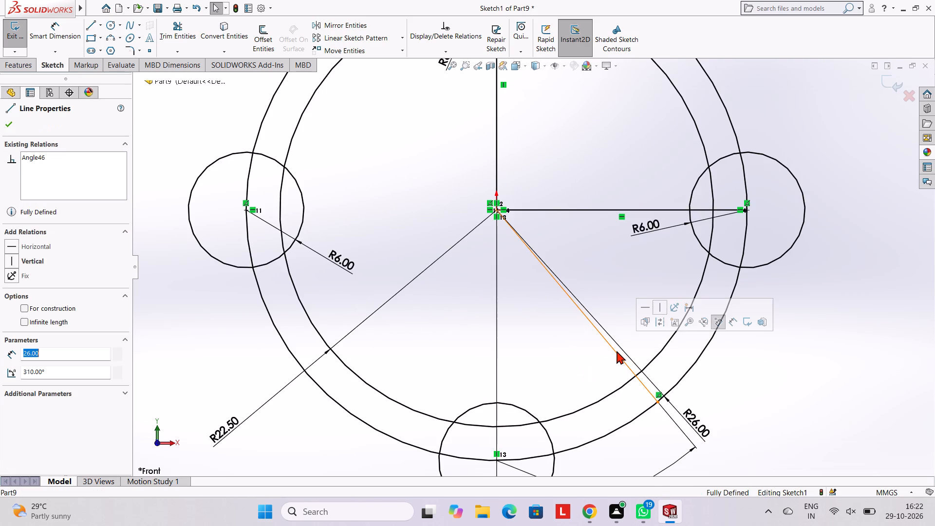
pyautogui.press('Delete')
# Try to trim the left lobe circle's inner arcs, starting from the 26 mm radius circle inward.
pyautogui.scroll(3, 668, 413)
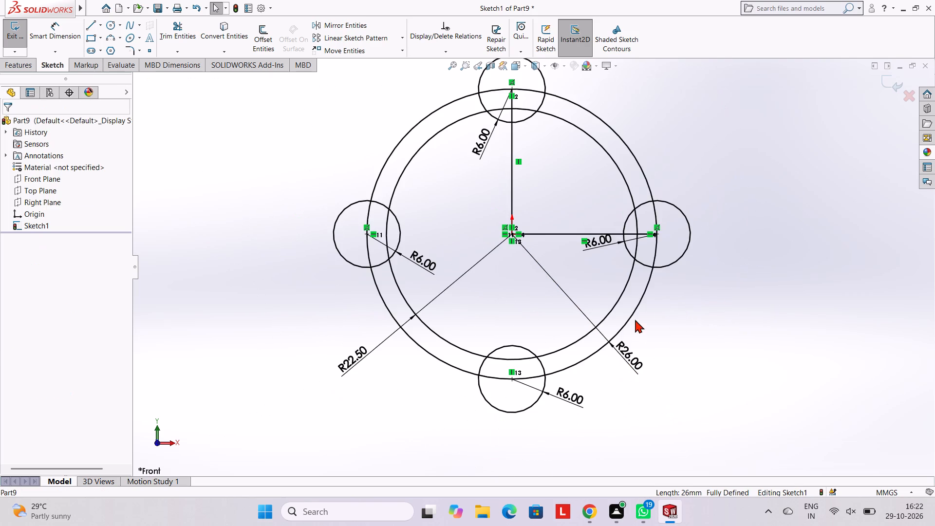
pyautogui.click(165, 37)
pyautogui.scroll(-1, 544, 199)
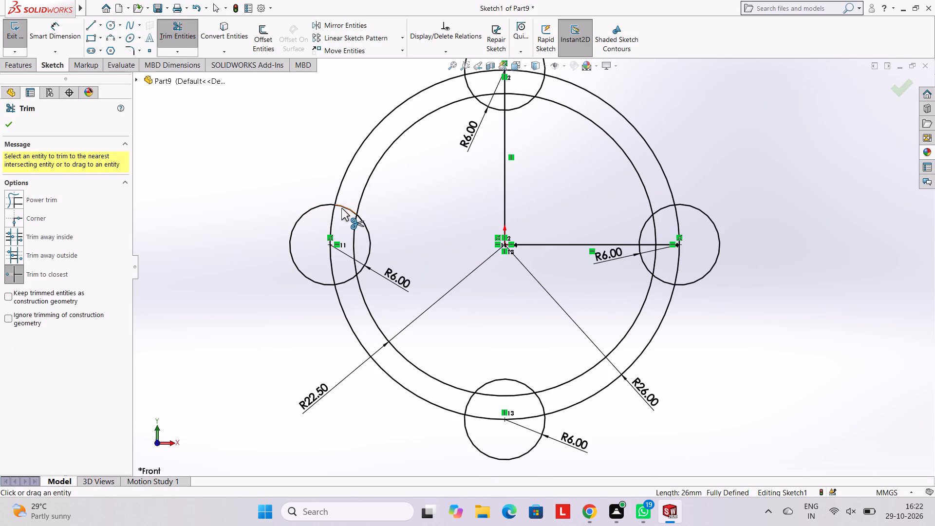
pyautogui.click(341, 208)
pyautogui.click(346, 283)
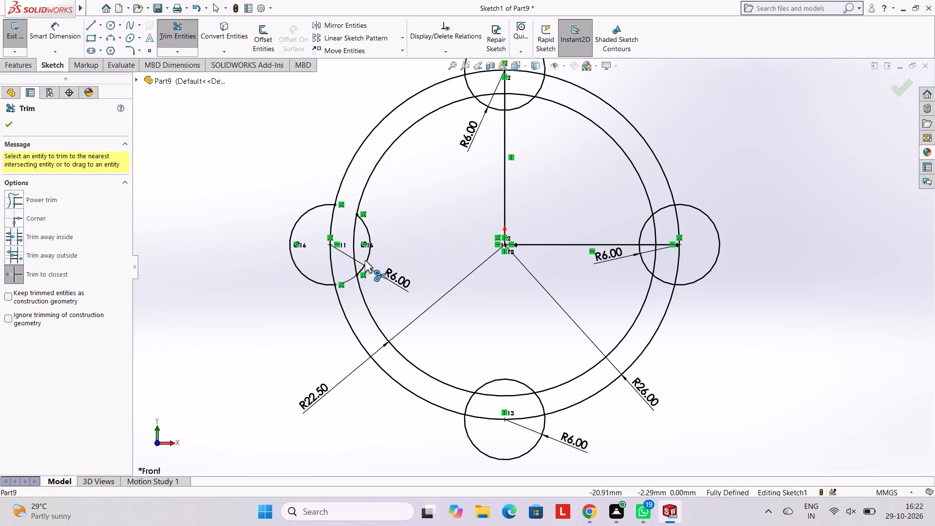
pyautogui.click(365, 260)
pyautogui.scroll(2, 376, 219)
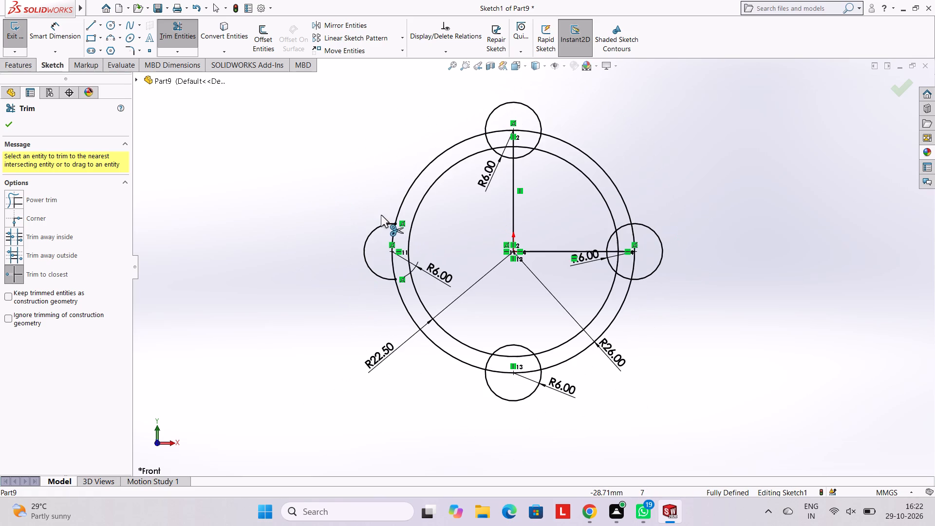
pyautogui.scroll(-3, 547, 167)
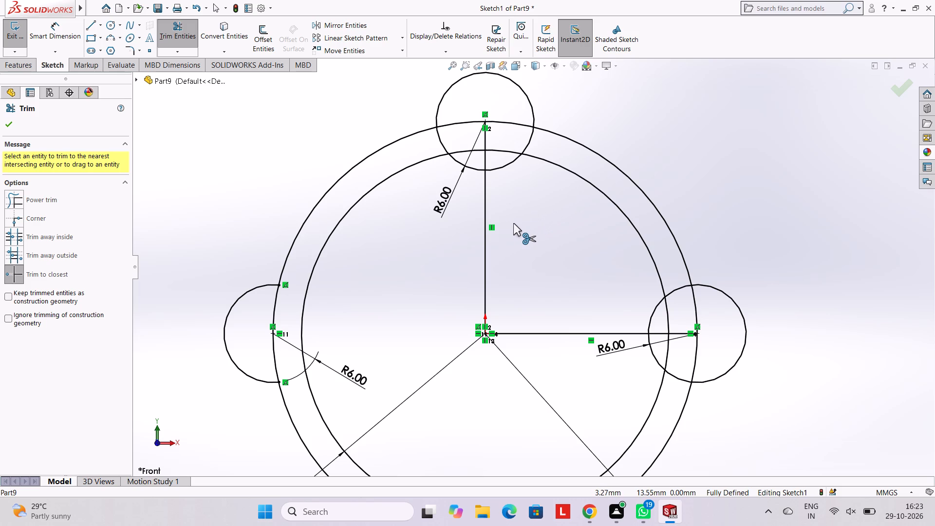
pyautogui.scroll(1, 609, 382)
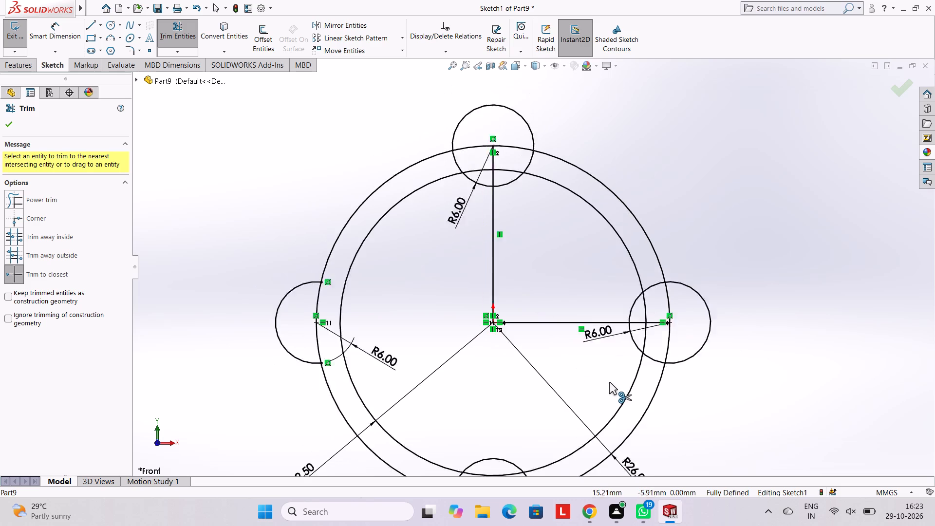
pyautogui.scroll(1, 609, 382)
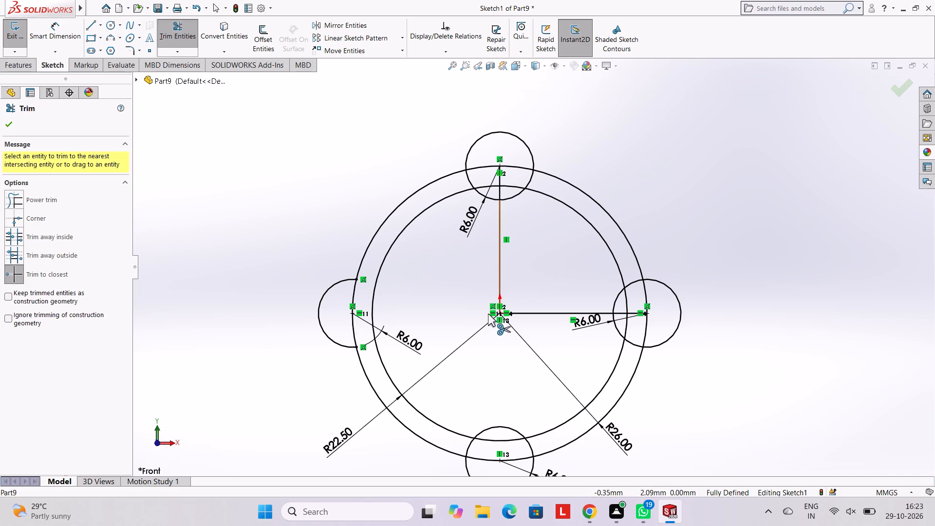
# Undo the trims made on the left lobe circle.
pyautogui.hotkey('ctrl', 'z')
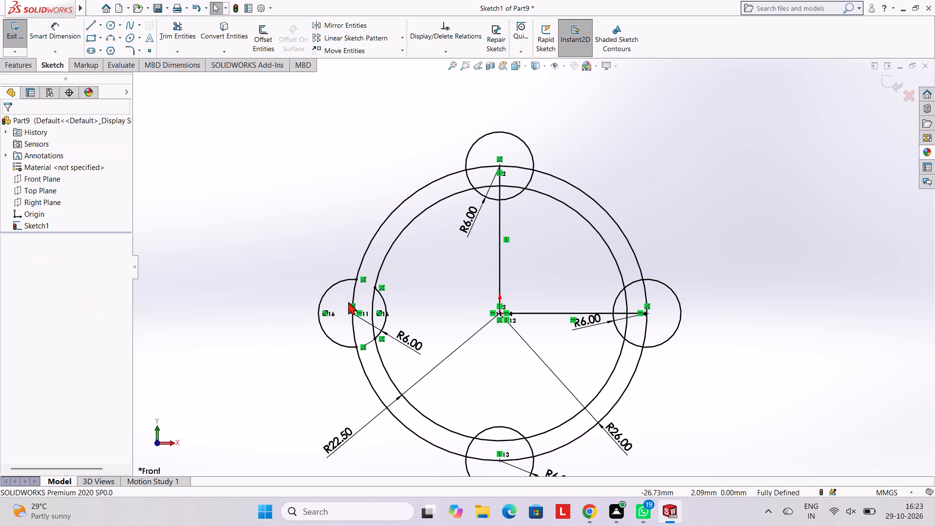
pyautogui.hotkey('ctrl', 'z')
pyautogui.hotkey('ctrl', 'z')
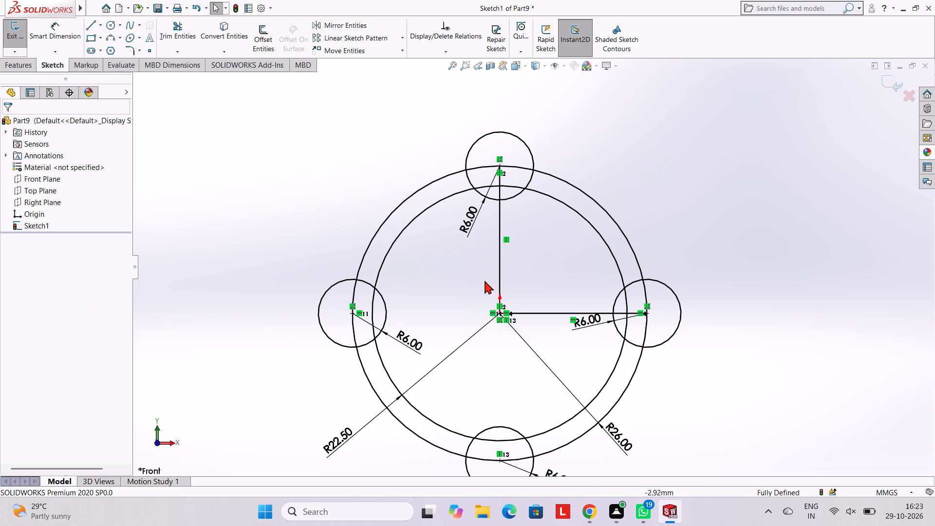
# Trim the arcs of the four 6 mm radius lobe circles that lie inside the 22.5 mm radius circle.
pyautogui.click(167, 32)
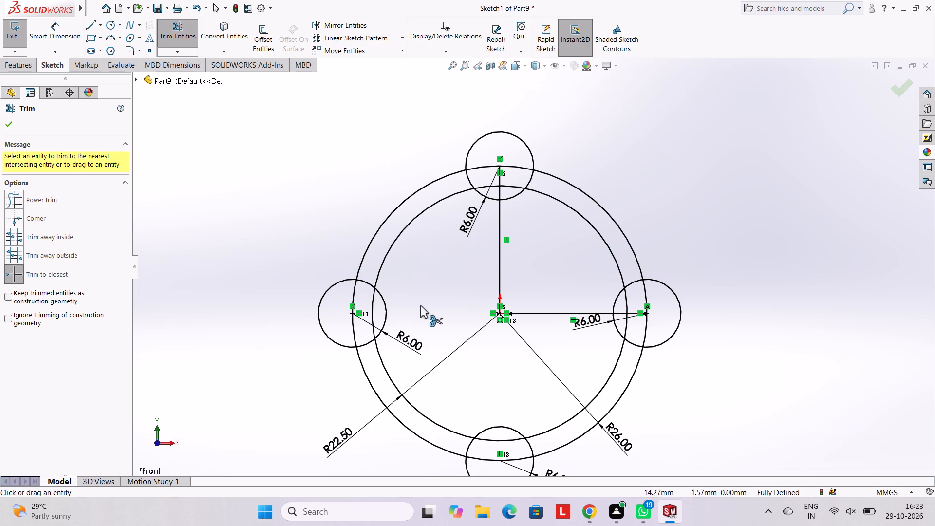
pyautogui.click(385, 310)
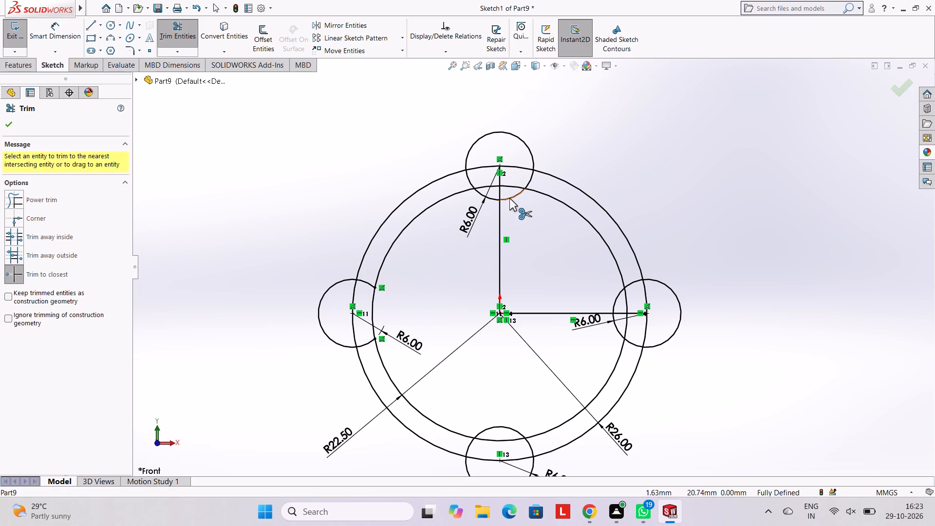
pyautogui.click(509, 201)
pyautogui.click(486, 197)
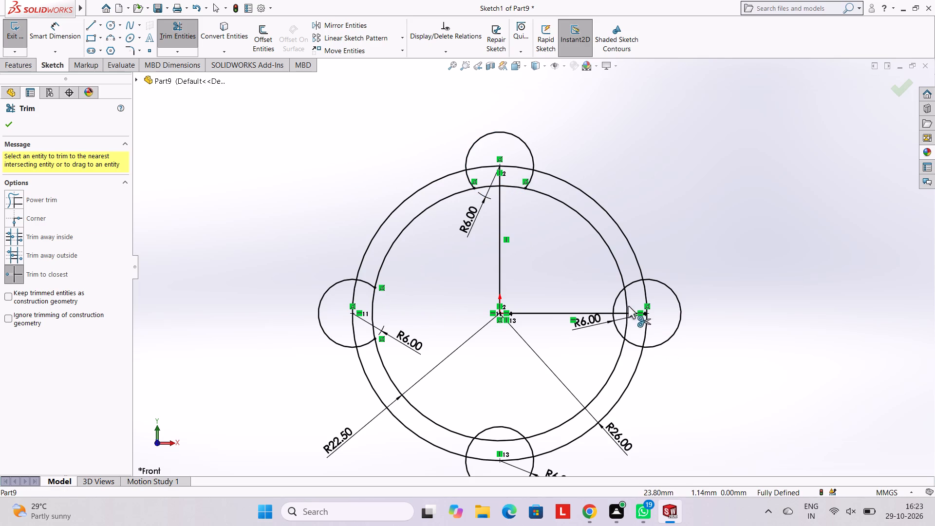
pyautogui.click(616, 305)
pyautogui.click(614, 325)
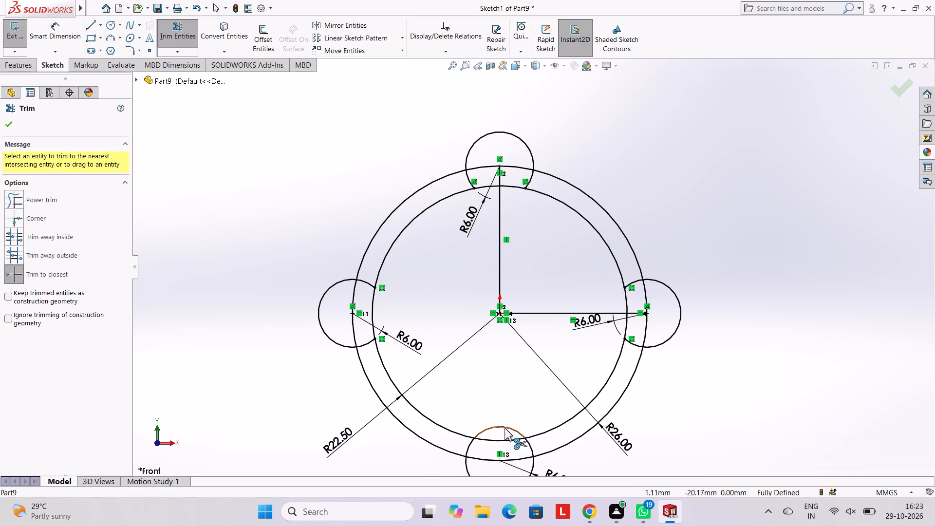
pyautogui.click(504, 428)
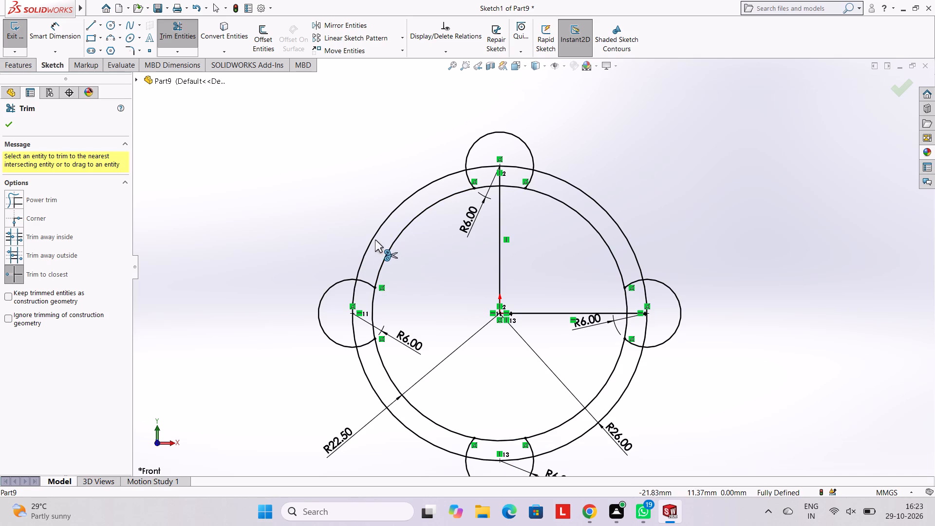
# Trim away the entire 26 mm radius circle, both between the lobes and inside them.
pyautogui.click(374, 234)
pyautogui.click(572, 185)
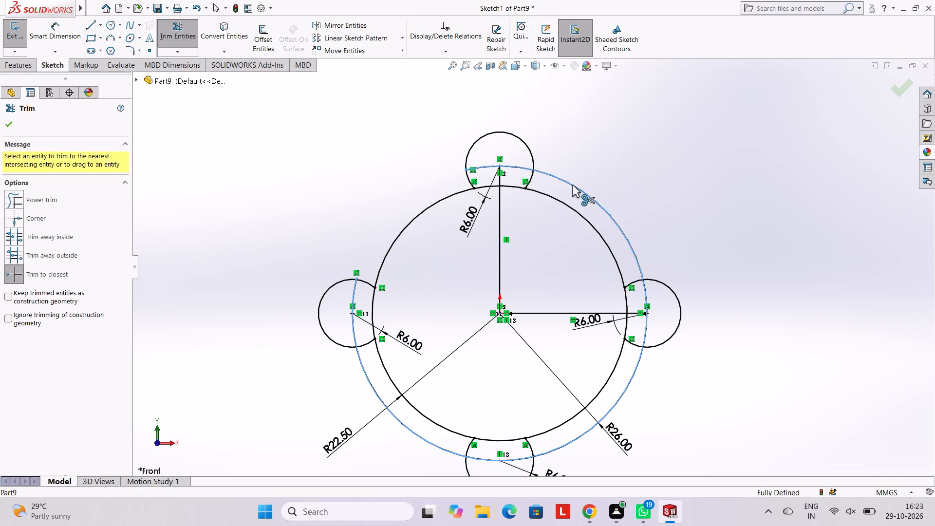
pyautogui.click(520, 169)
pyautogui.click(487, 167)
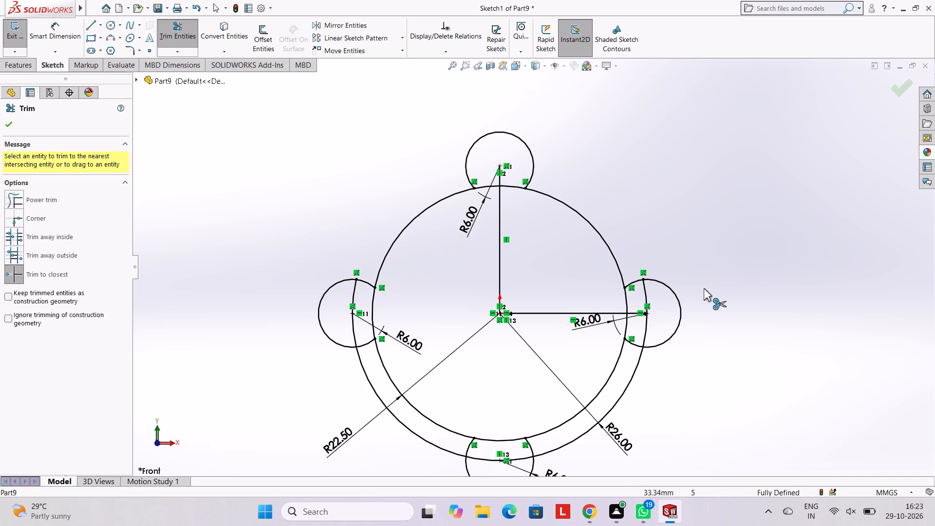
pyautogui.click(644, 292)
pyautogui.click(644, 328)
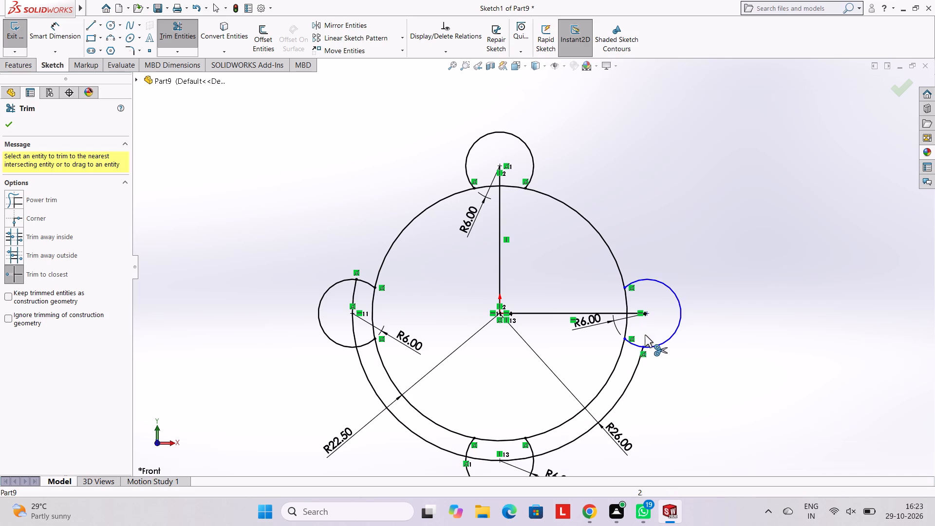
pyautogui.click(631, 384)
pyautogui.click(426, 440)
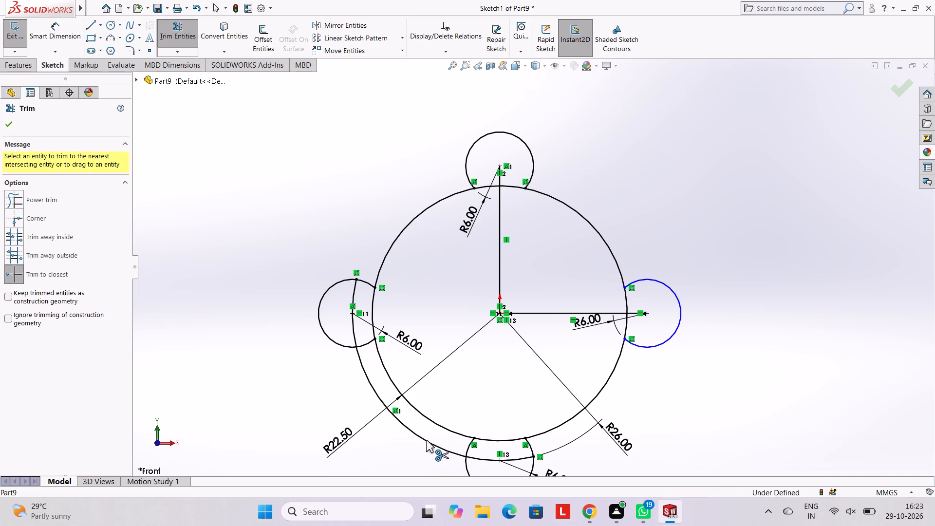
pyautogui.click(352, 328)
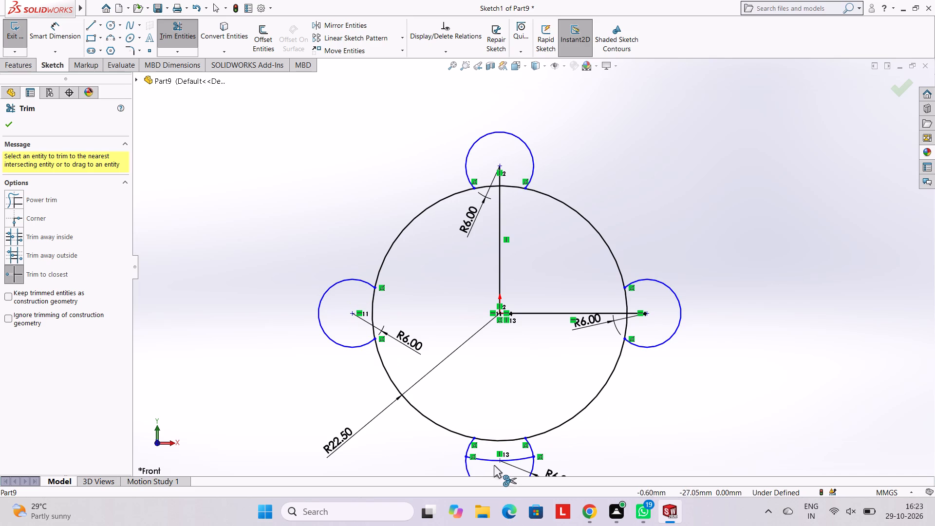
pyautogui.click(485, 461)
# Trim the segments of the 22.5 mm radius circle that cross the openings of the four lobes.
pyautogui.click(491, 439)
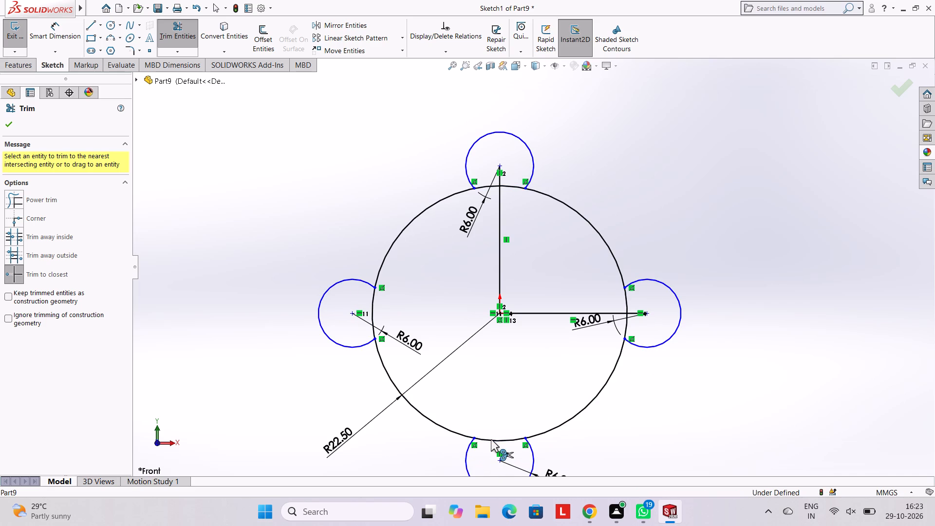
pyautogui.click(624, 306)
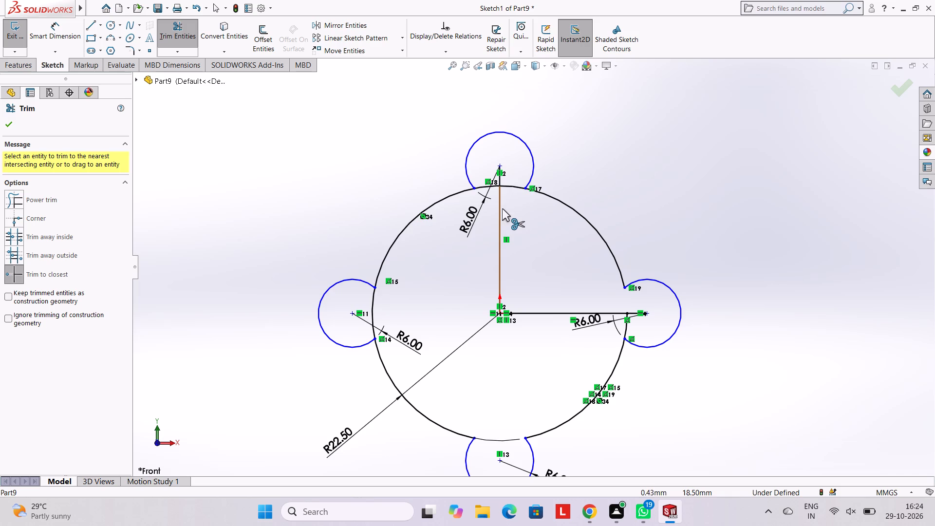
pyautogui.click(508, 188)
pyautogui.click(489, 189)
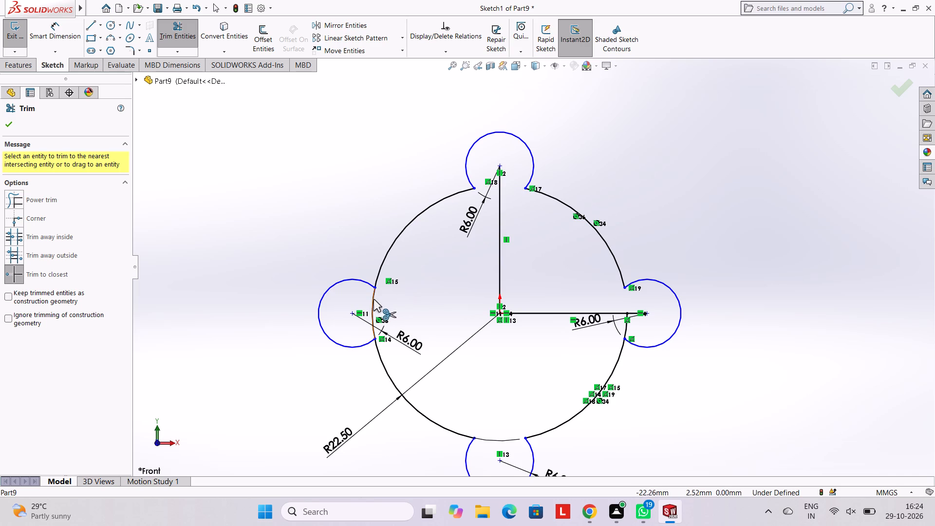
pyautogui.click(373, 299)
pyautogui.press('Escape')
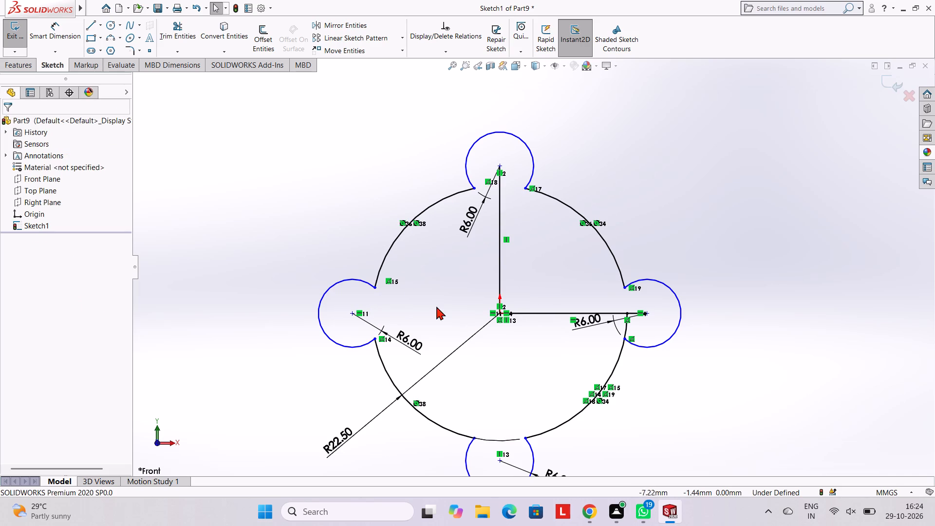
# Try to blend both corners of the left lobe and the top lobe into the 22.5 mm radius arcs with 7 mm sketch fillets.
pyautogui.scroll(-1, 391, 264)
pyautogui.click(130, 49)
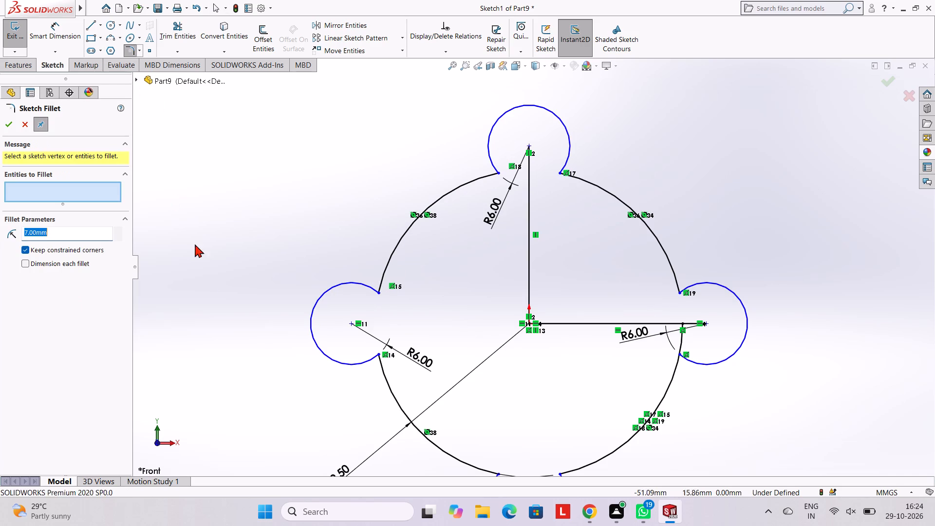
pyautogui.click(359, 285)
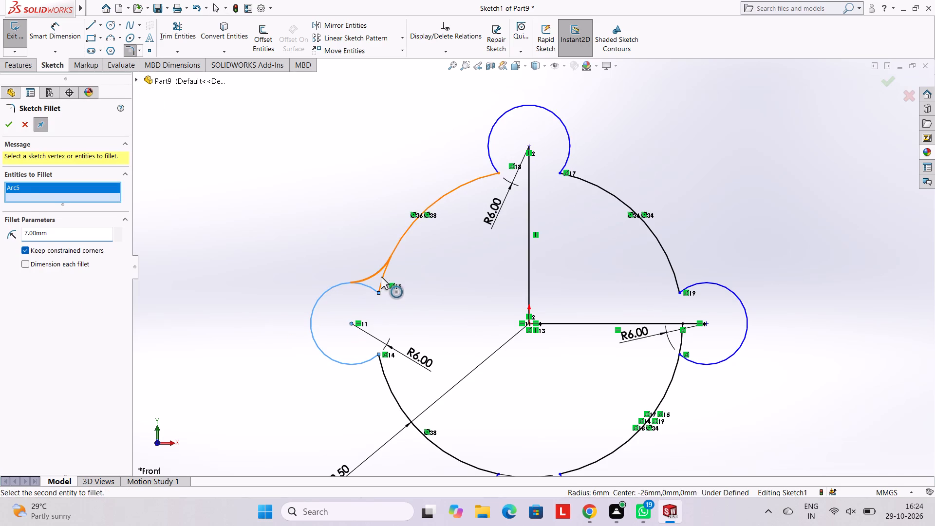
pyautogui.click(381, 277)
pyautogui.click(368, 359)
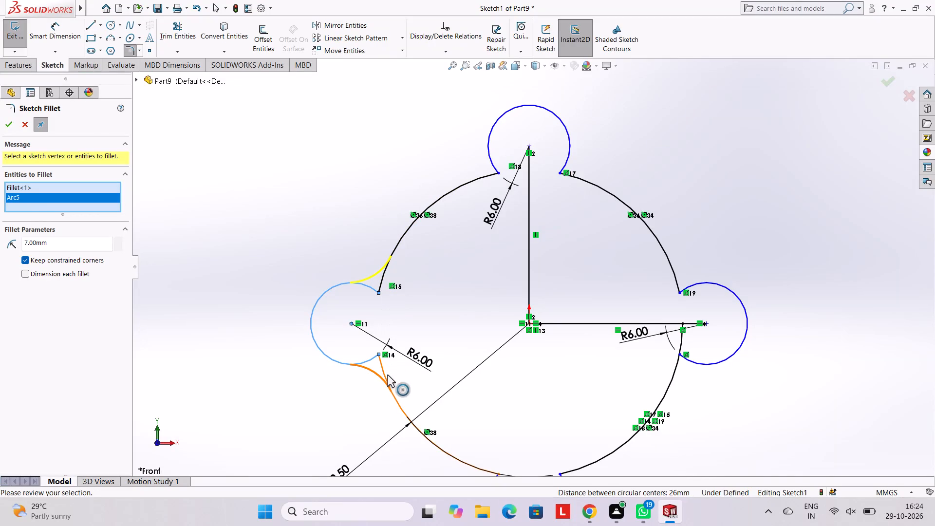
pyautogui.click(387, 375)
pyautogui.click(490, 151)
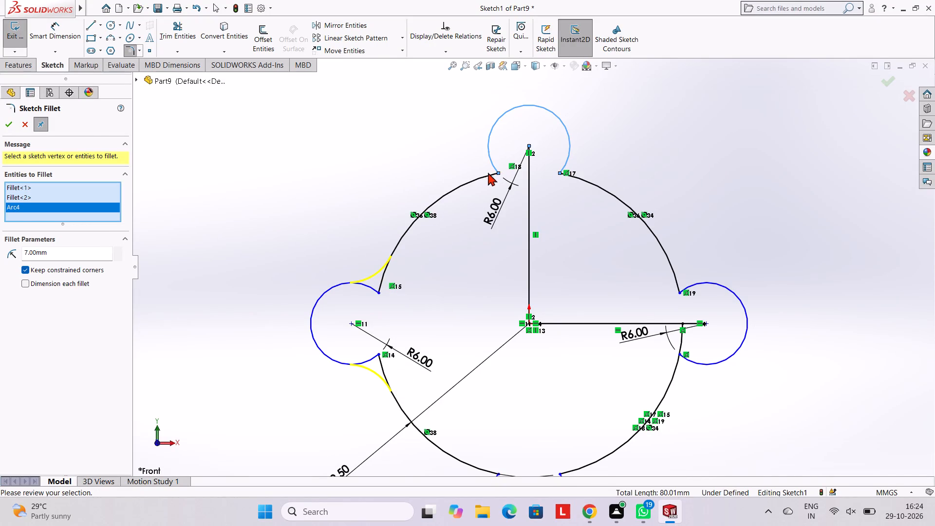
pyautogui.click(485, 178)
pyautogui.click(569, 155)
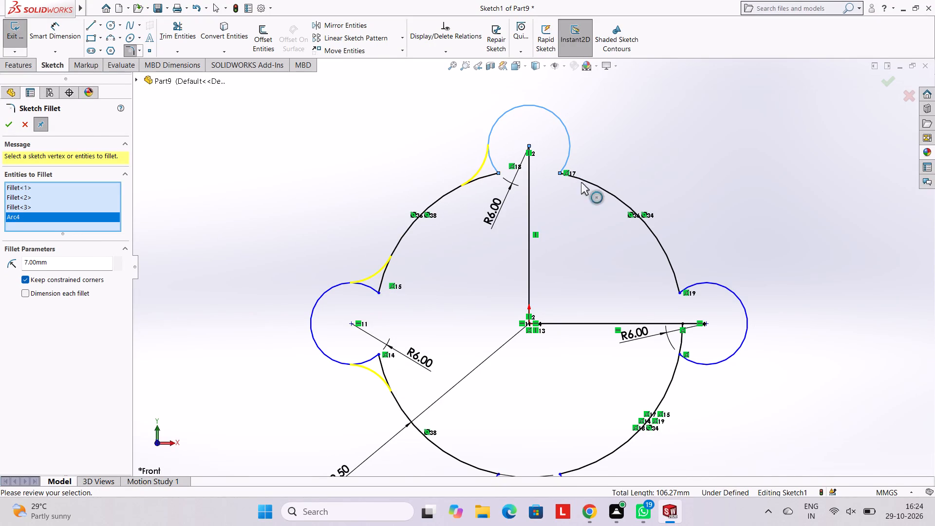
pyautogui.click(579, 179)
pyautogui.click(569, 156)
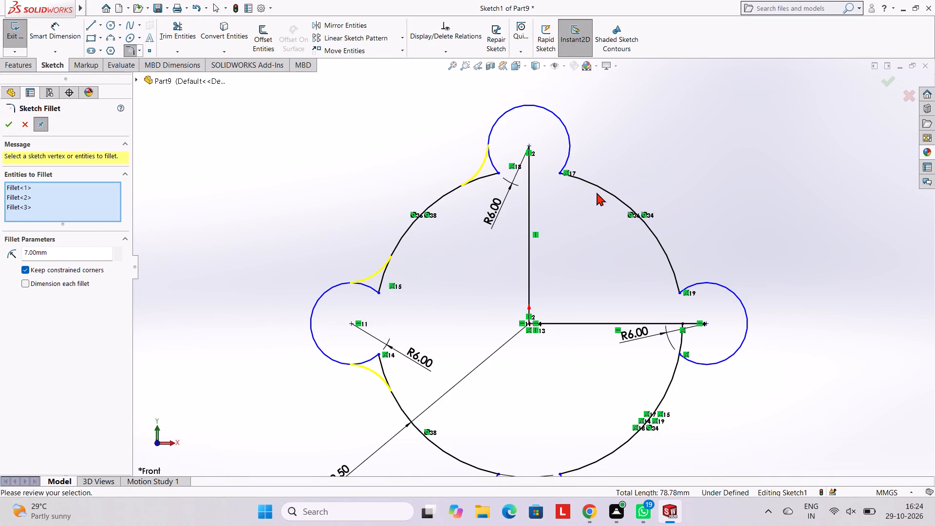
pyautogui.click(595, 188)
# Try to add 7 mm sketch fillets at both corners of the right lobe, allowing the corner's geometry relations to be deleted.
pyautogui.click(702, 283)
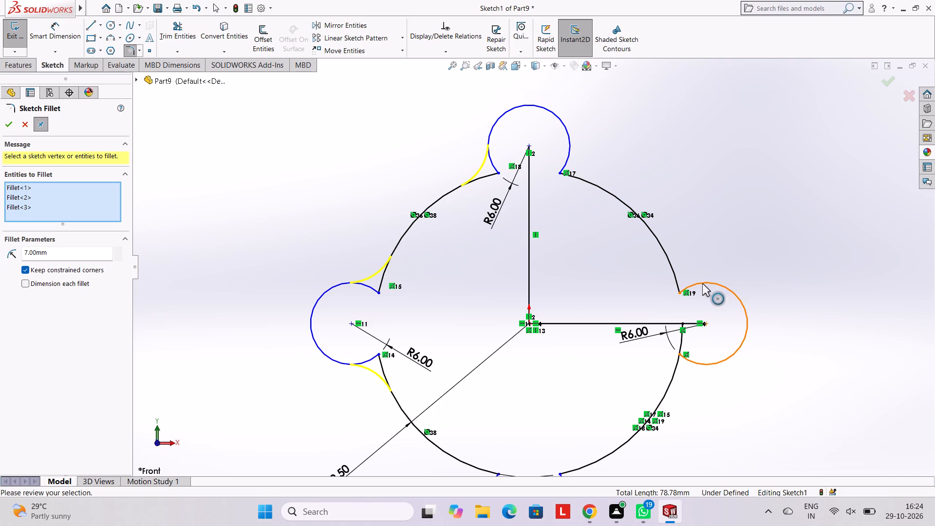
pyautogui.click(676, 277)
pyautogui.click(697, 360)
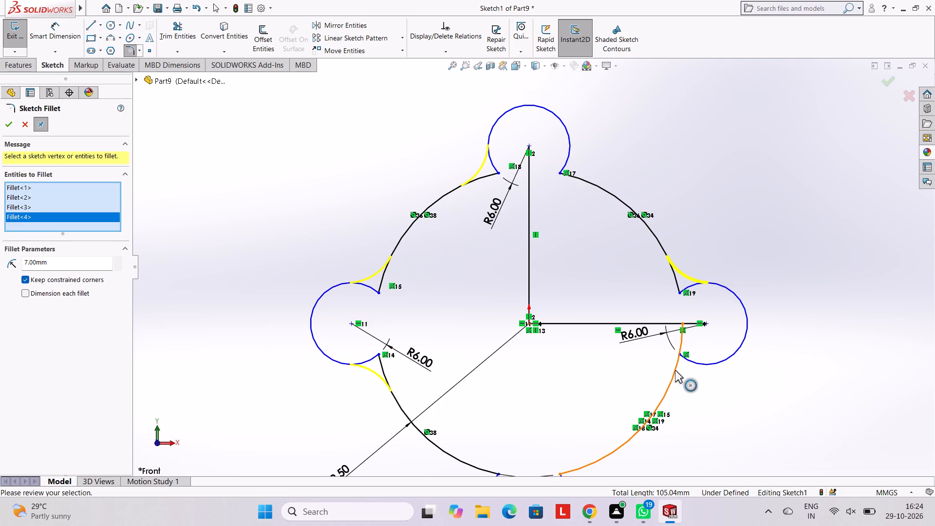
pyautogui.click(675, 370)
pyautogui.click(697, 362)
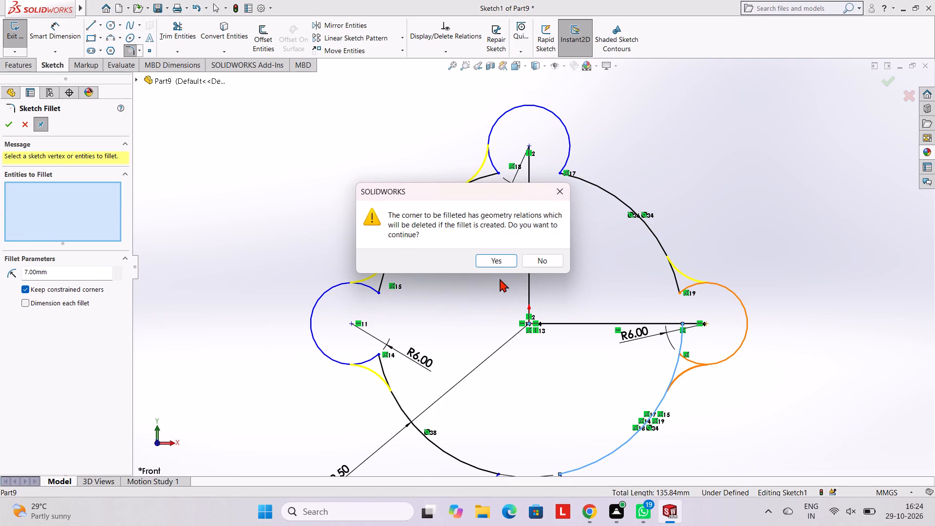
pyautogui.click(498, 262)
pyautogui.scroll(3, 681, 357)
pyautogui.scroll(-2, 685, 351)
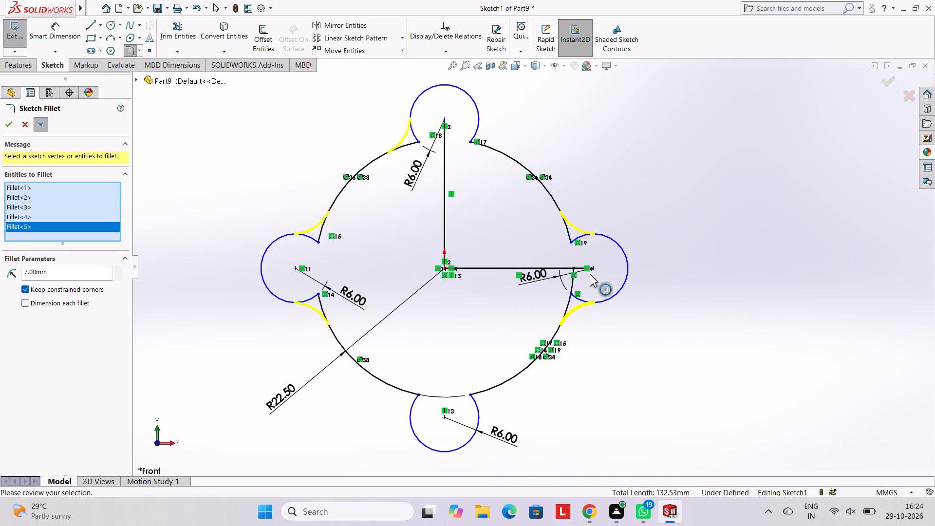
# Trim the leftover 22.5 mm radius arc inside the right lobe and the vertical and horizontal lines from the origin.
pyautogui.click(168, 40)
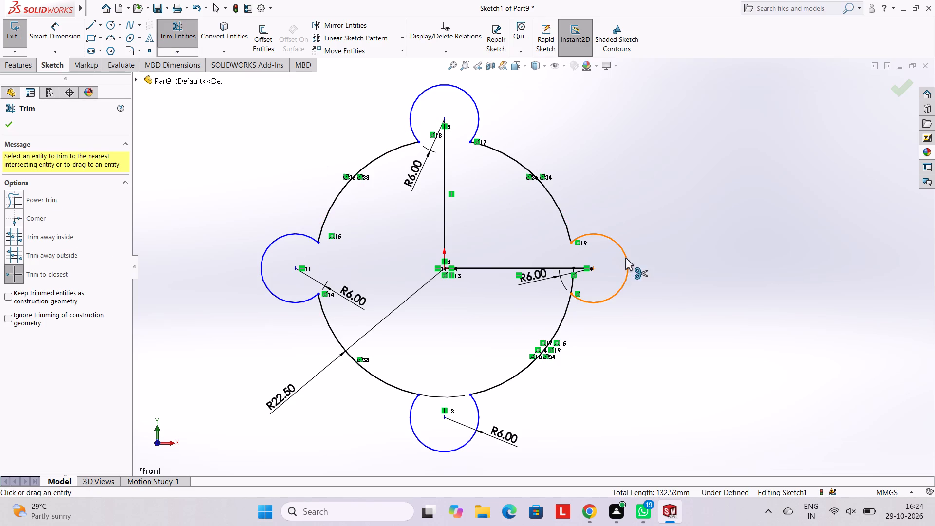
pyautogui.click(570, 282)
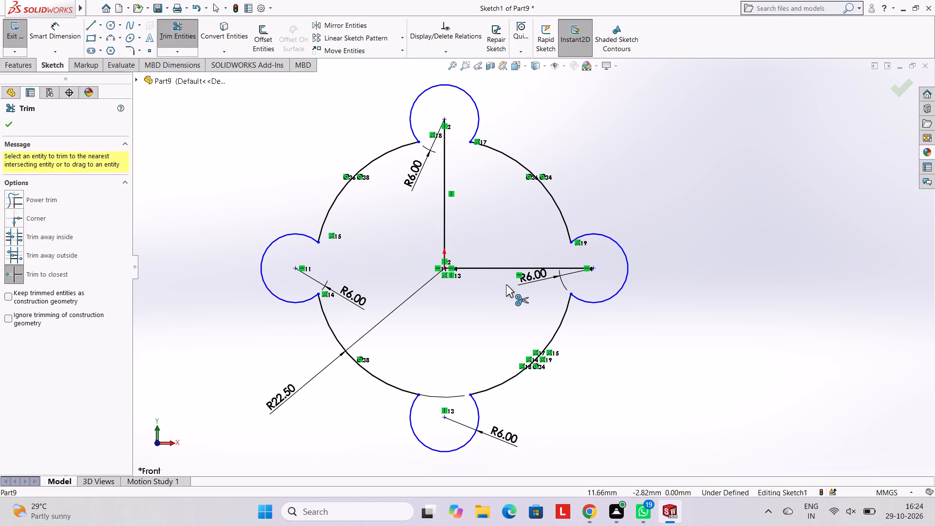
pyautogui.scroll(-4, 485, 138)
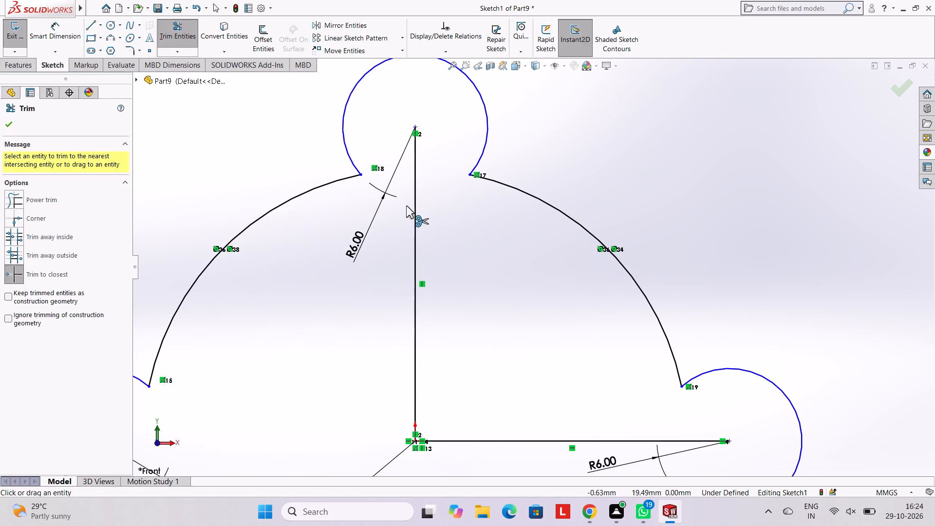
pyautogui.click(416, 188)
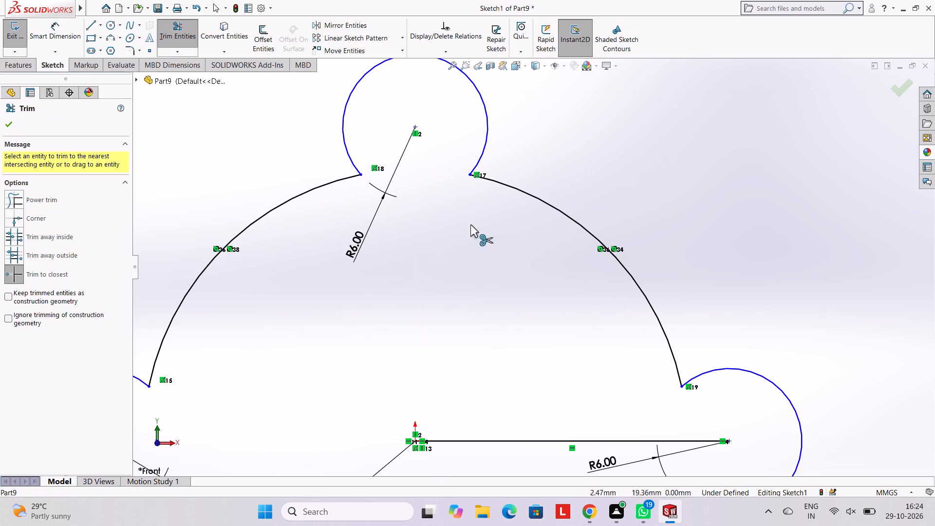
pyautogui.scroll(3, 578, 276)
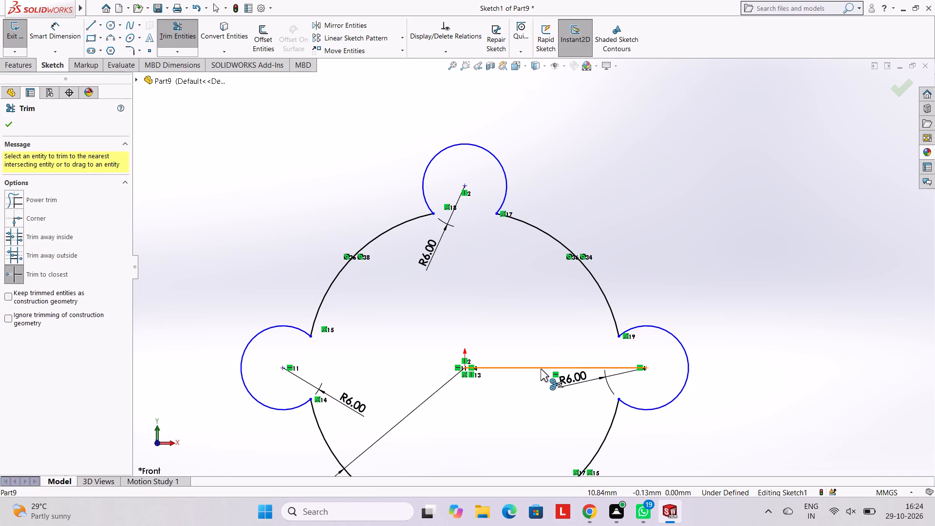
pyautogui.click(541, 369)
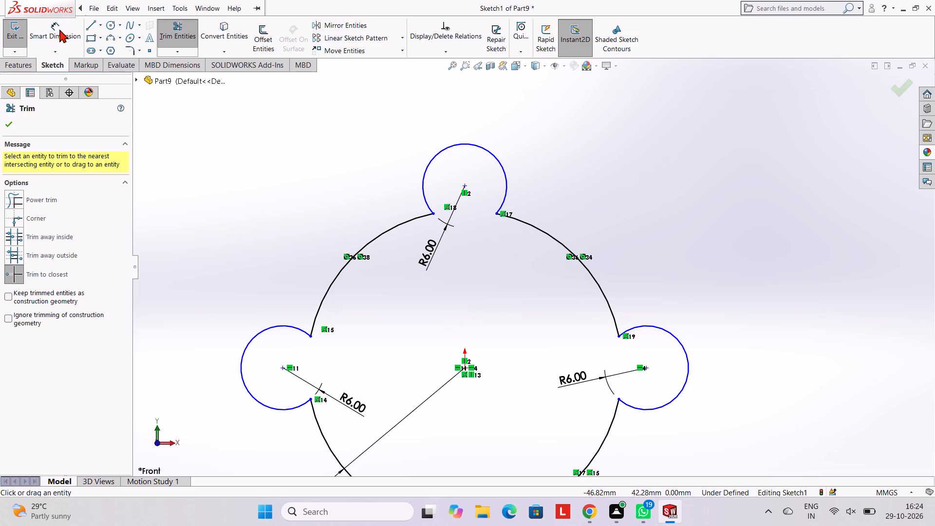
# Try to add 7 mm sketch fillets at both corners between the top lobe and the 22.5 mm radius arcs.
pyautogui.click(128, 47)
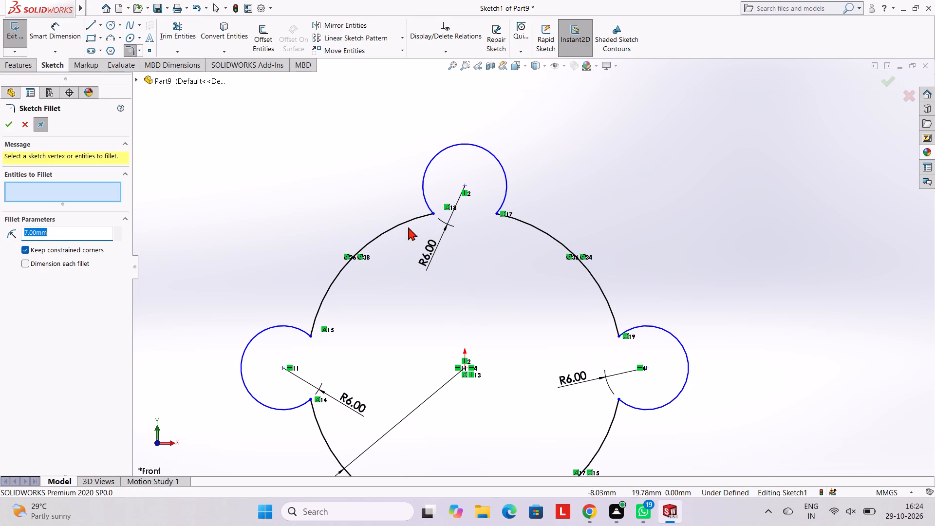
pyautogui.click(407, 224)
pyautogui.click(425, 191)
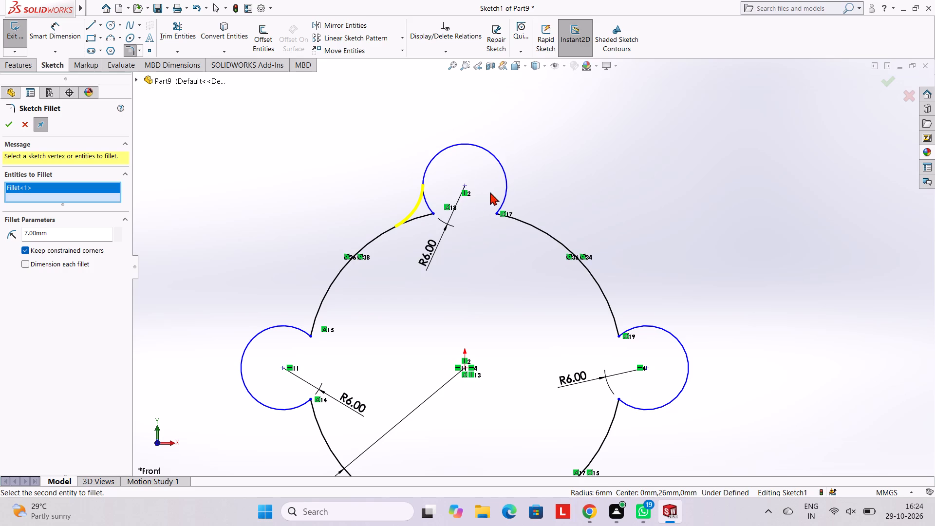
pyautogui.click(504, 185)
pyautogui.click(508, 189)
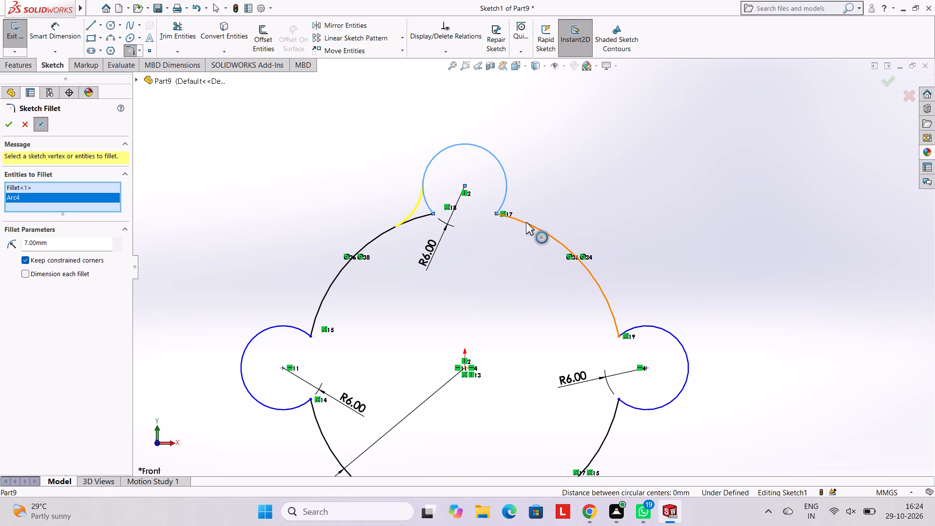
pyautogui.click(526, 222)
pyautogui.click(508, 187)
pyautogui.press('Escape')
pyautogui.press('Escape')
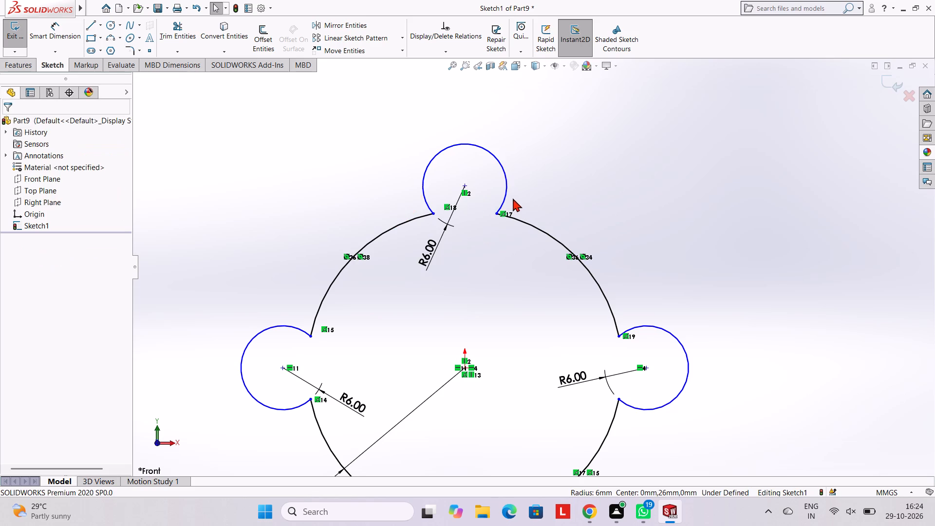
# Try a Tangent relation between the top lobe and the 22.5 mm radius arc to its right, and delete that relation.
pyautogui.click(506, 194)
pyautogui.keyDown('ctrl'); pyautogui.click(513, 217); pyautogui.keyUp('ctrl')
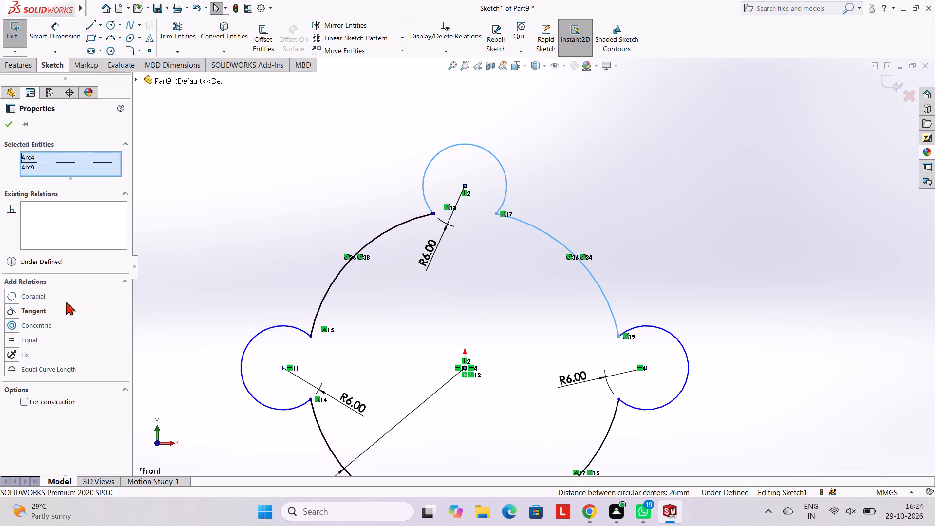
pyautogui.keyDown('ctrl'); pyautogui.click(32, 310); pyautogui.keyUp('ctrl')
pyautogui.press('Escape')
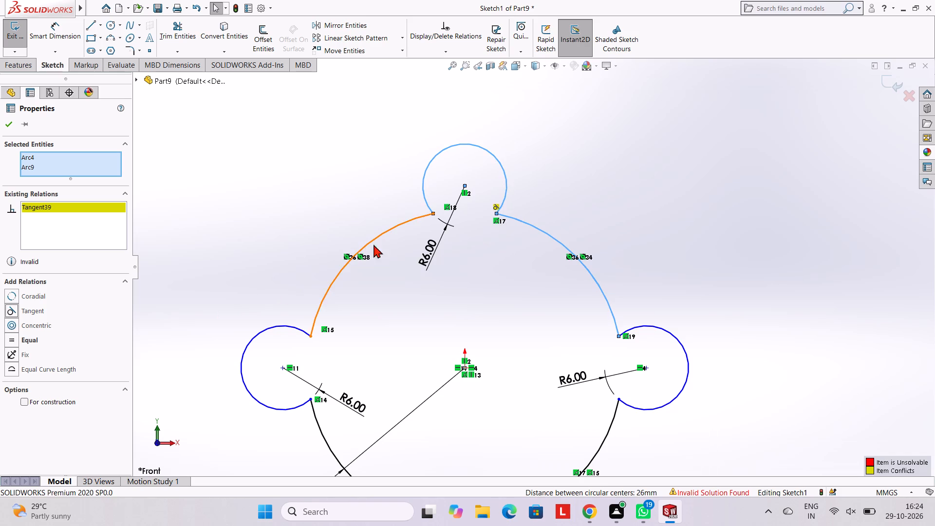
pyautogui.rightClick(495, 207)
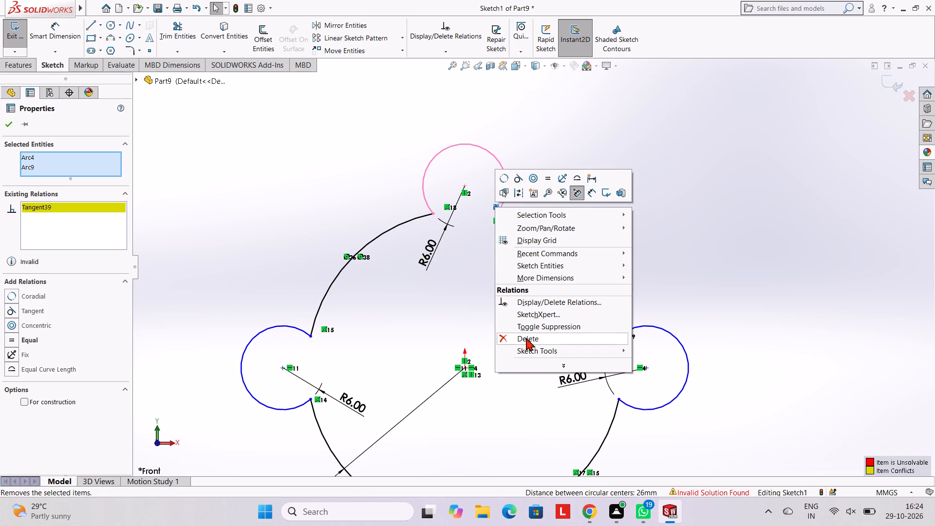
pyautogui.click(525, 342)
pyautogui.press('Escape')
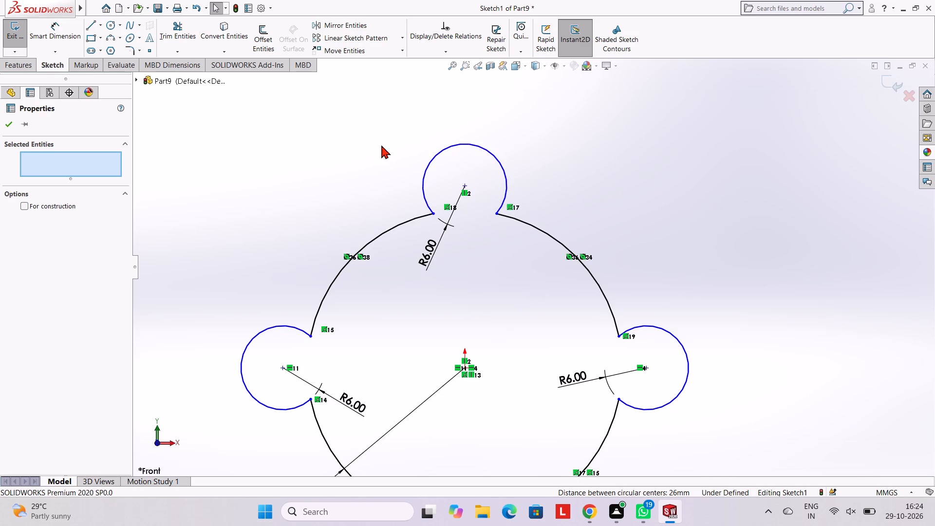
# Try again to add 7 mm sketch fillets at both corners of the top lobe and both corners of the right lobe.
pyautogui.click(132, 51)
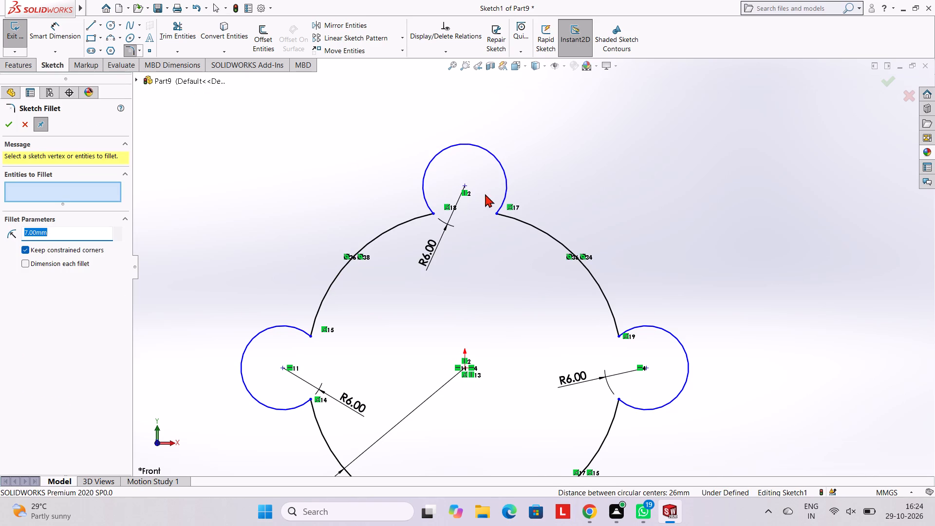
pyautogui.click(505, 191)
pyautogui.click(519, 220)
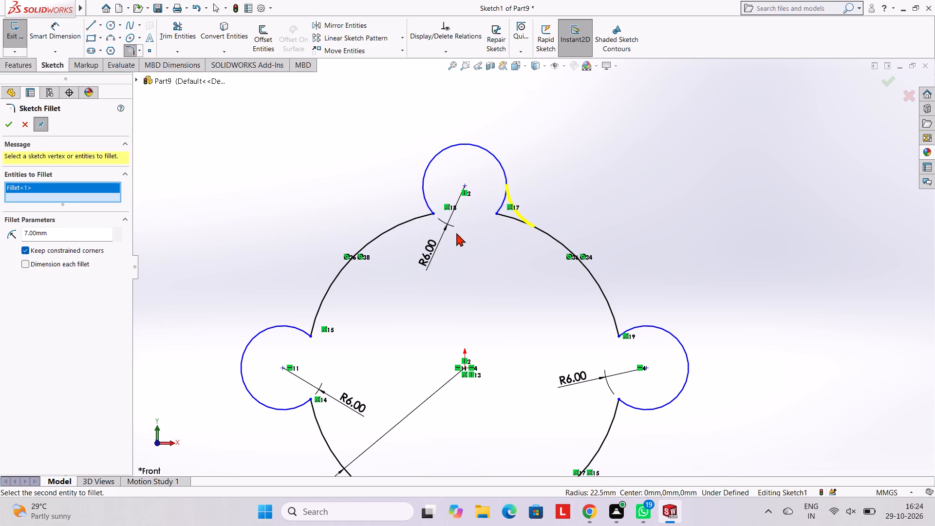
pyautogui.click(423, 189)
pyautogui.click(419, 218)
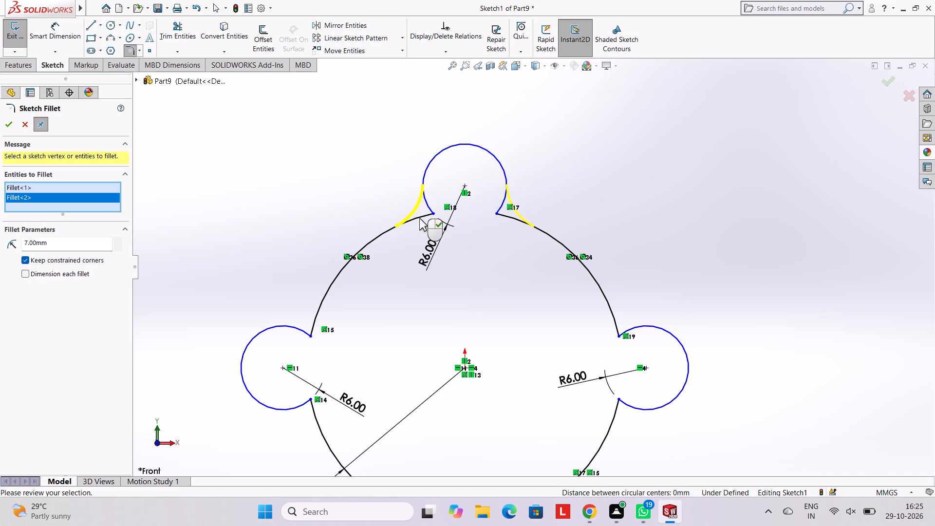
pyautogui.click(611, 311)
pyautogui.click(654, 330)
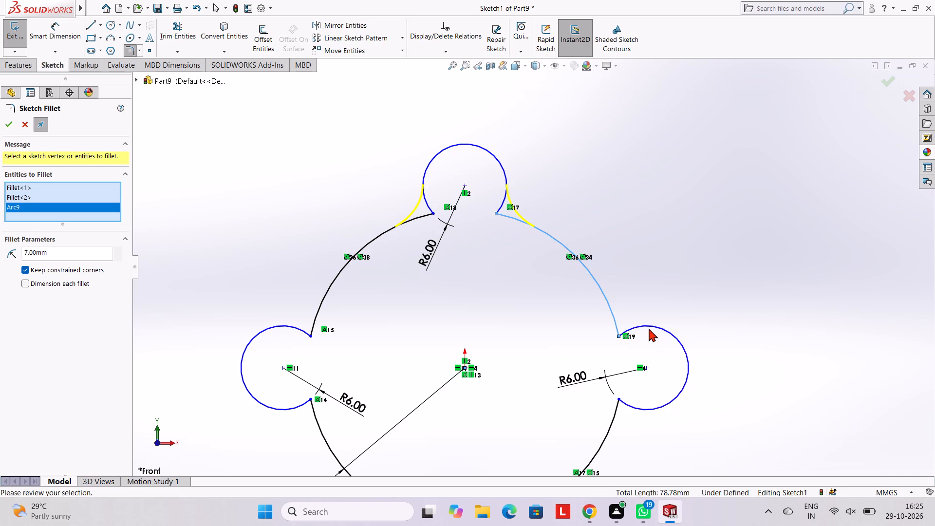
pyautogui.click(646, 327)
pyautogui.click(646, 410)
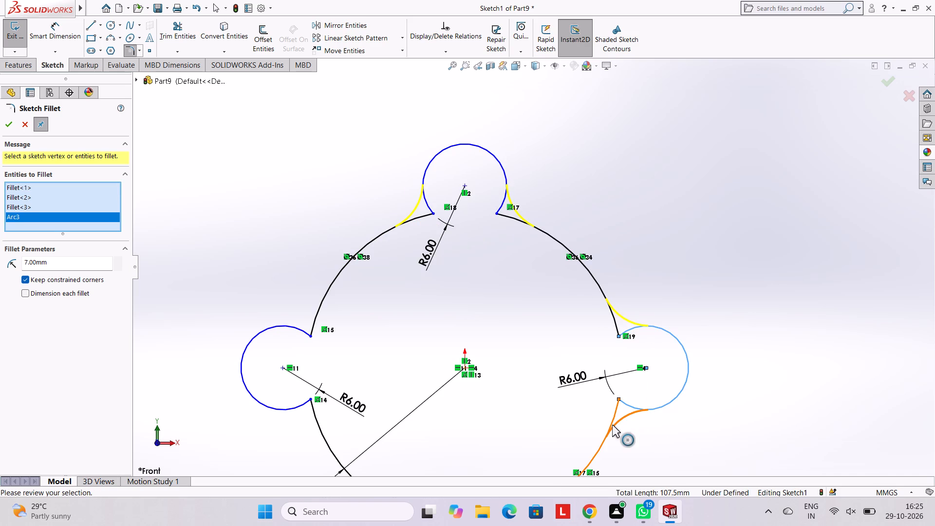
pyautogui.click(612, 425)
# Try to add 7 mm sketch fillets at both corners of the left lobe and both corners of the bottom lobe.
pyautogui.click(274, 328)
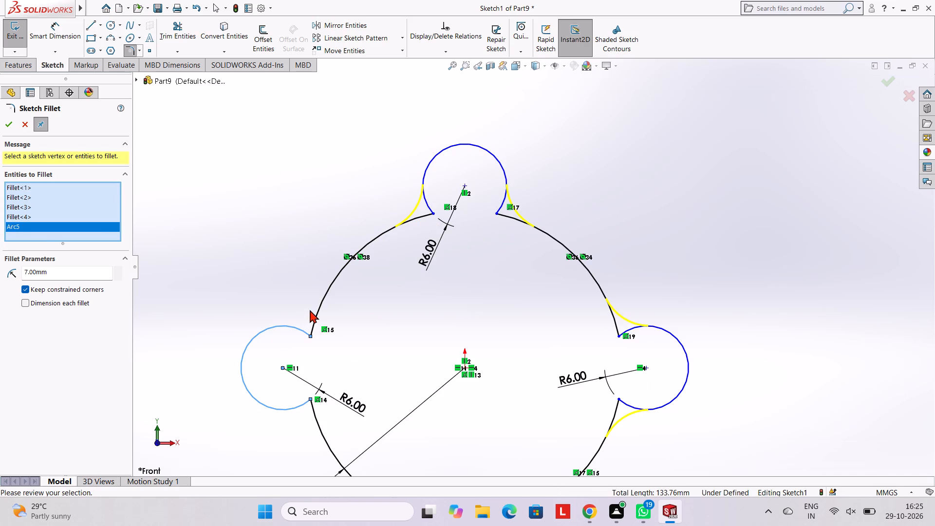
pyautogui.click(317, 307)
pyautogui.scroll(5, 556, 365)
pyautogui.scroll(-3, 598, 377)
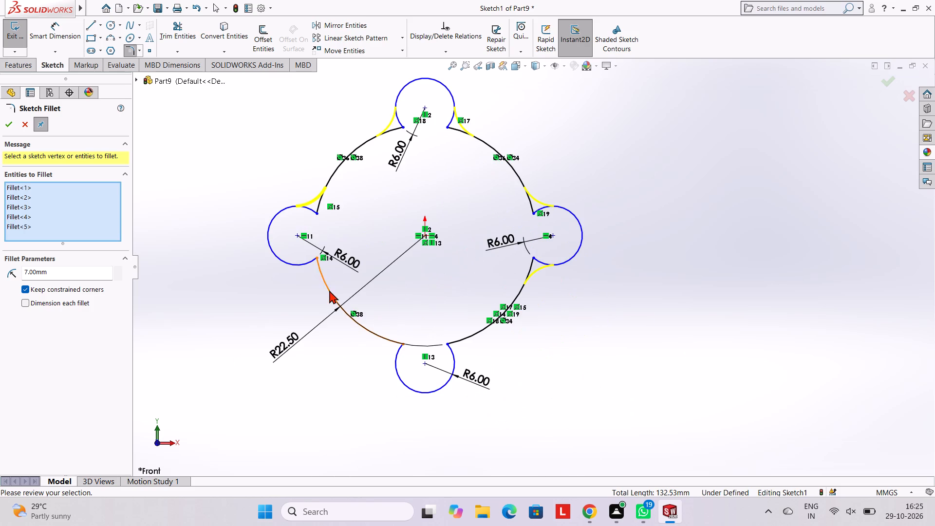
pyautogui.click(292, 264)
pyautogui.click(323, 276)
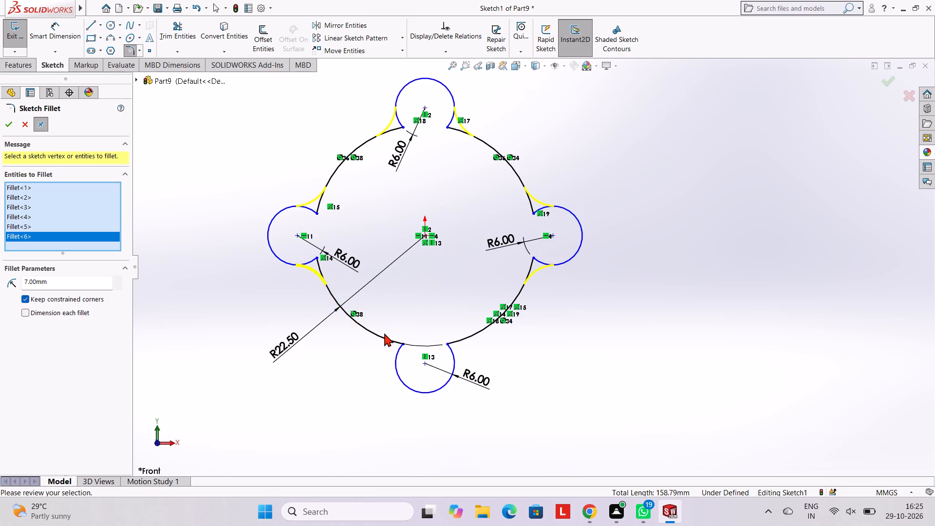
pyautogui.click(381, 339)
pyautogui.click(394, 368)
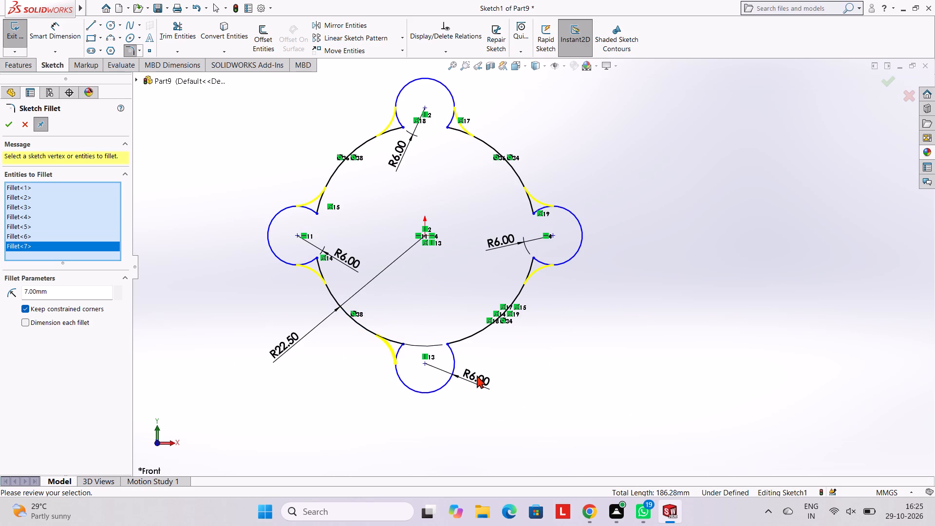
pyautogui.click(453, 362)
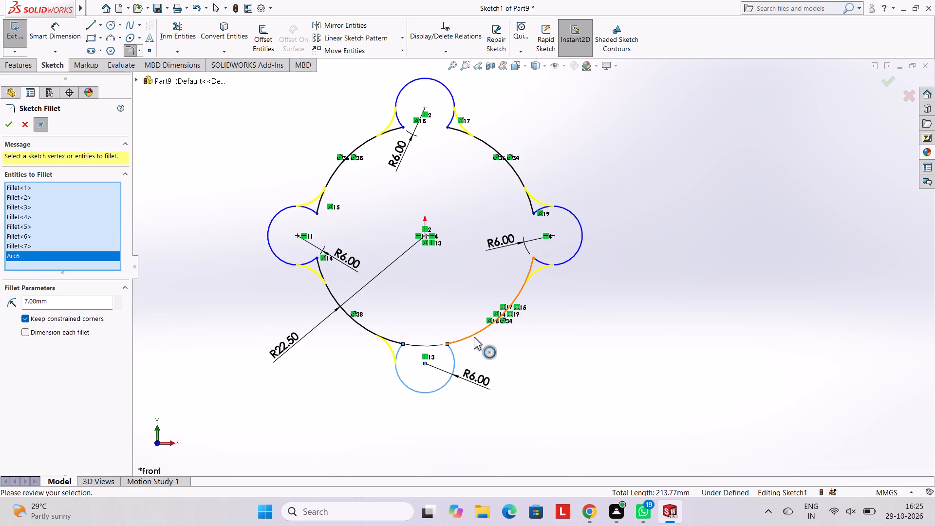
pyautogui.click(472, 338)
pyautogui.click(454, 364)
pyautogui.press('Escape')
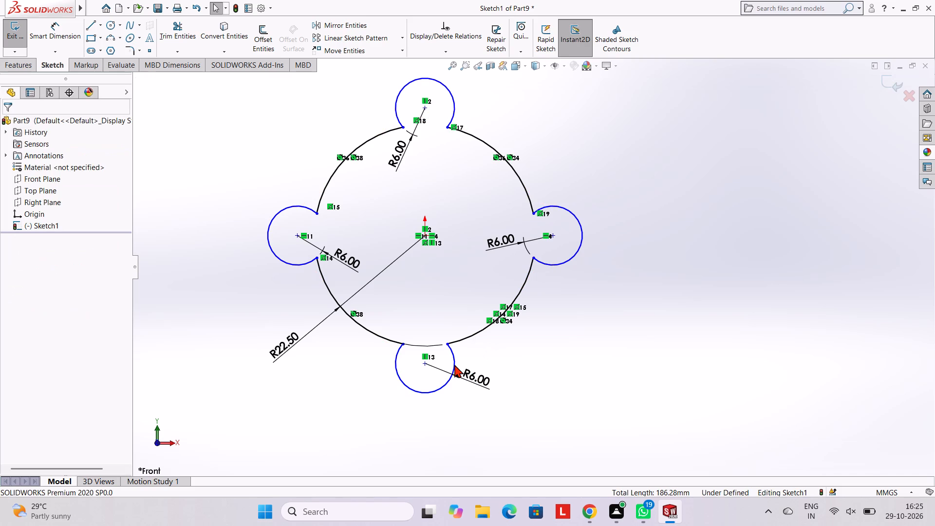
# Undo the deletion of the Tangent relation and the relation itself between the top lobe and the adjacent 22.5 mm radius arc.
pyautogui.hotkey('ctrl', 'z')
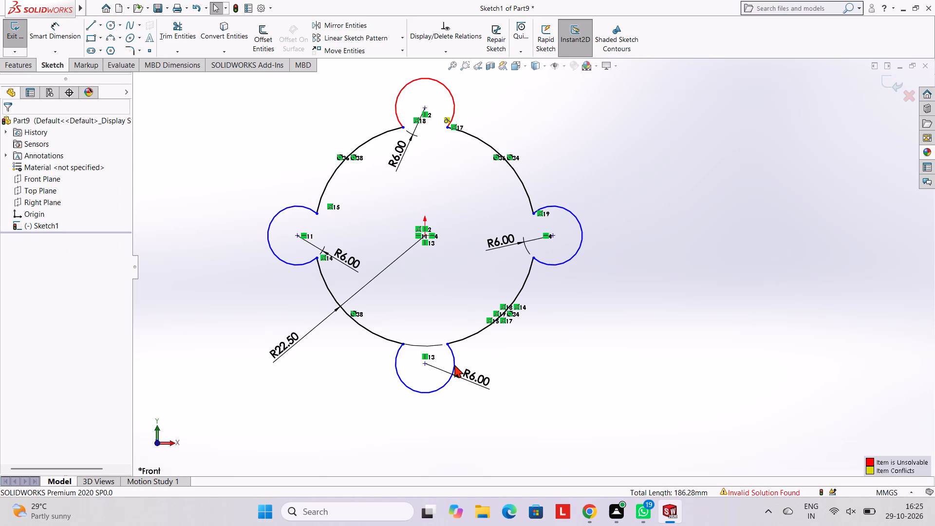
pyautogui.hotkey('ctrl', 'z')
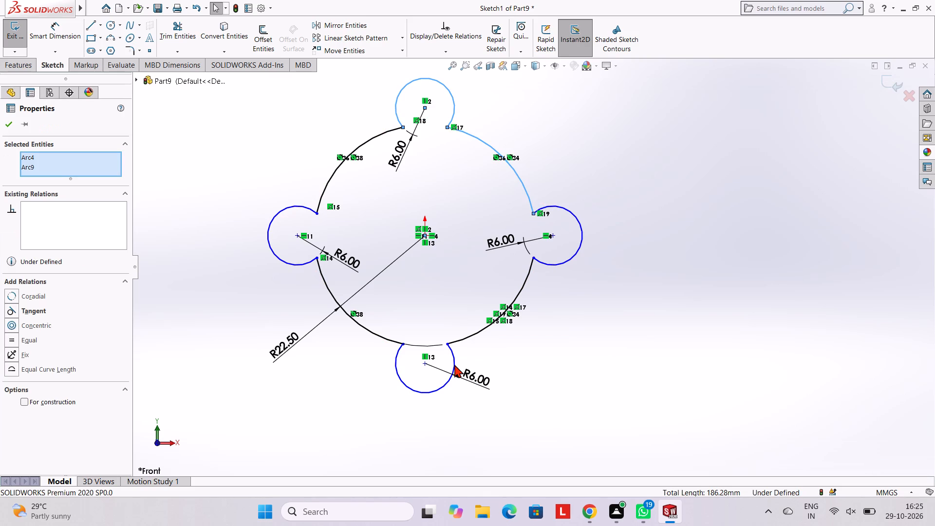
# Add a 7 mm sketch fillet between the top lobe and the 22.5 mm radius arc to its right.
pyautogui.click(127, 49)
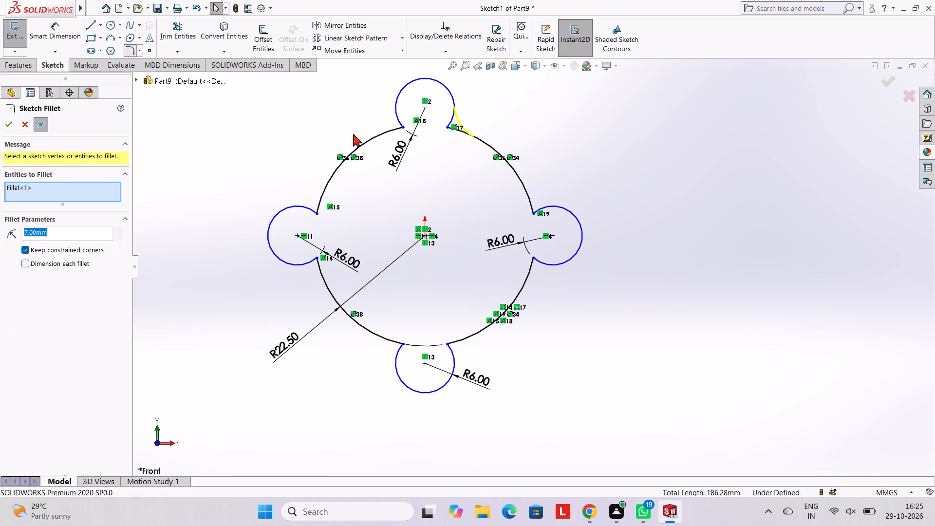
pyautogui.click(8, 121)
pyautogui.click(271, 140)
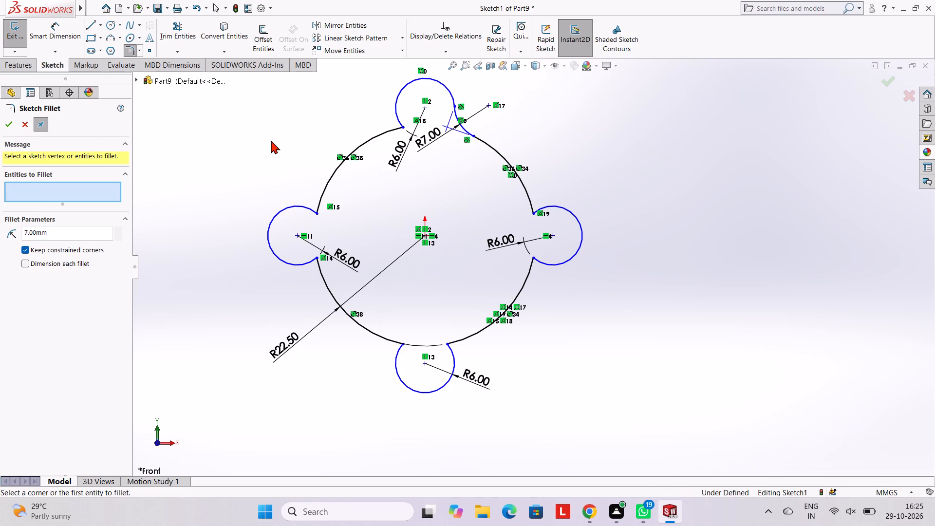
# Add 7 mm sketch fillets at the top lobe's left corner, both corners of the left lobe, and the bottom lobe's left corner.
pyautogui.click(389, 130)
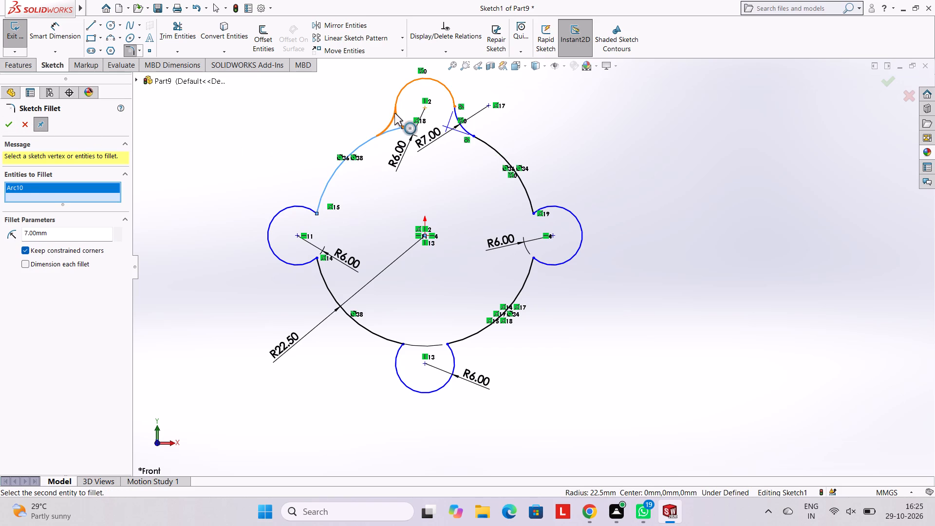
pyautogui.click(394, 113)
pyautogui.click(294, 207)
pyautogui.click(326, 192)
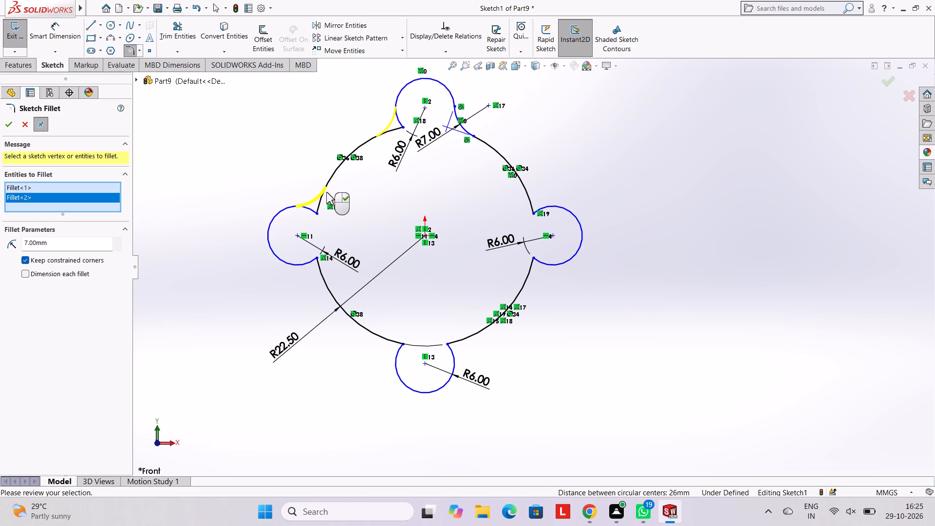
pyautogui.click(303, 263)
pyautogui.click(319, 274)
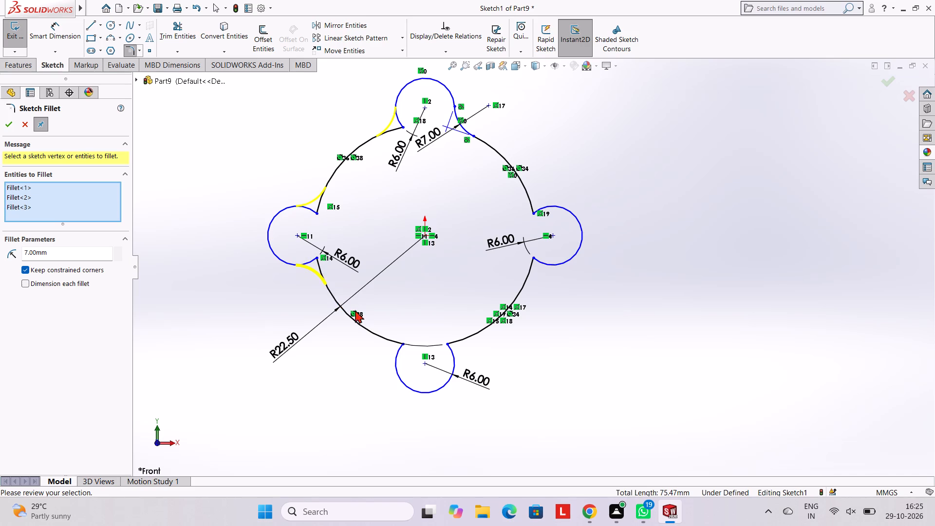
pyautogui.click(388, 339)
pyautogui.click(396, 365)
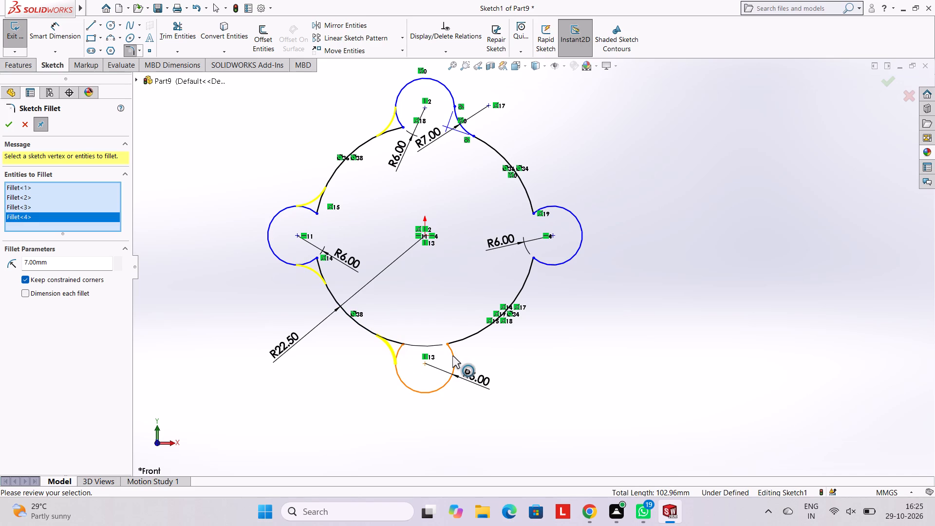
pyautogui.click(452, 356)
pyautogui.click(460, 342)
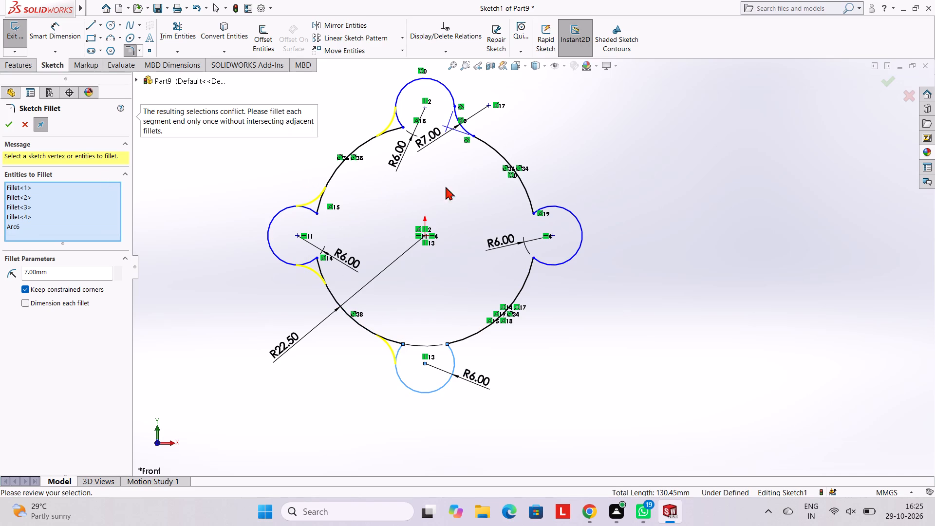
pyautogui.click(526, 192)
pyautogui.click(545, 208)
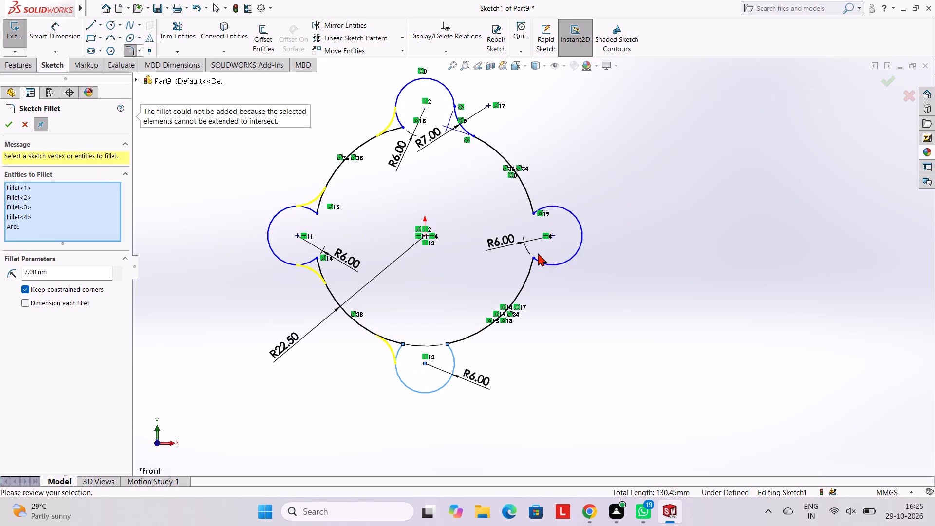
pyautogui.click(543, 263)
pyautogui.click(525, 272)
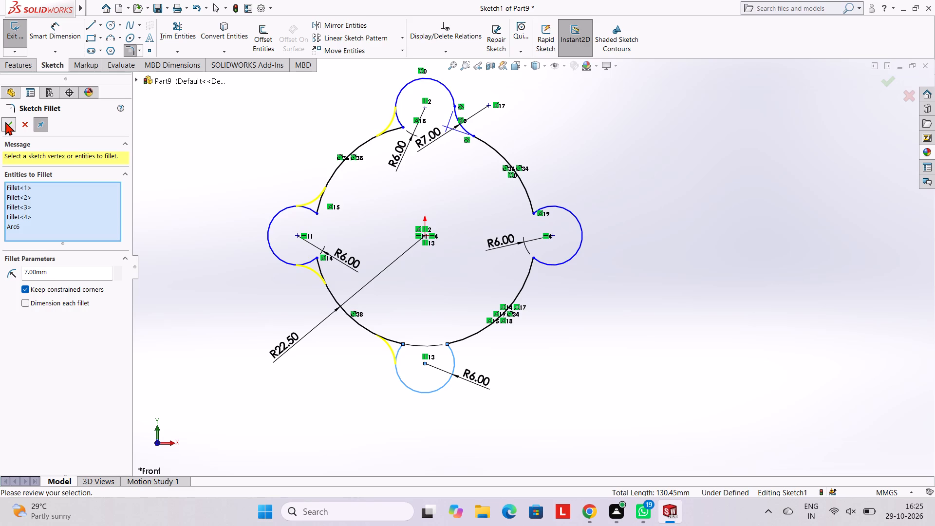
pyautogui.click(5, 122)
pyautogui.click(156, 134)
# Add 7 mm sketch fillets at the bottom lobe's right corner and at both corners of the right lobe.
pyautogui.scroll(-2, 525, 253)
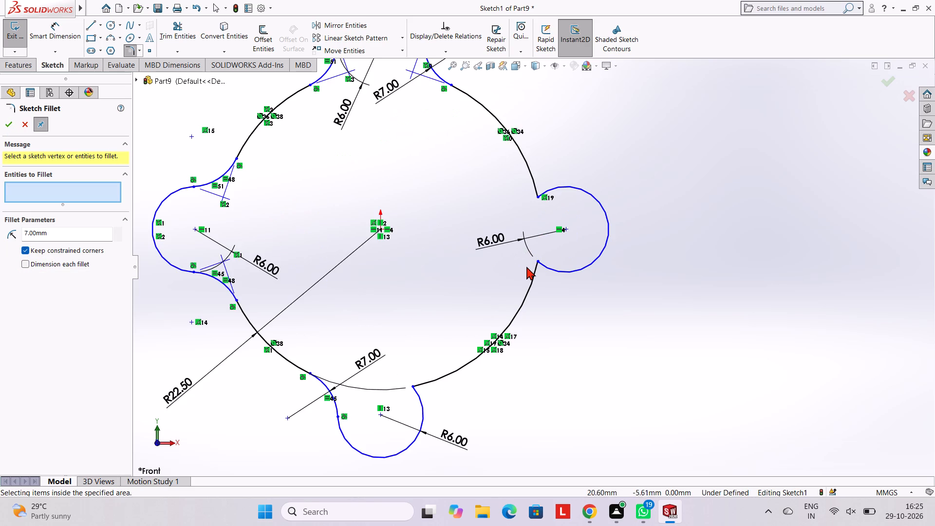
pyautogui.click(133, 49)
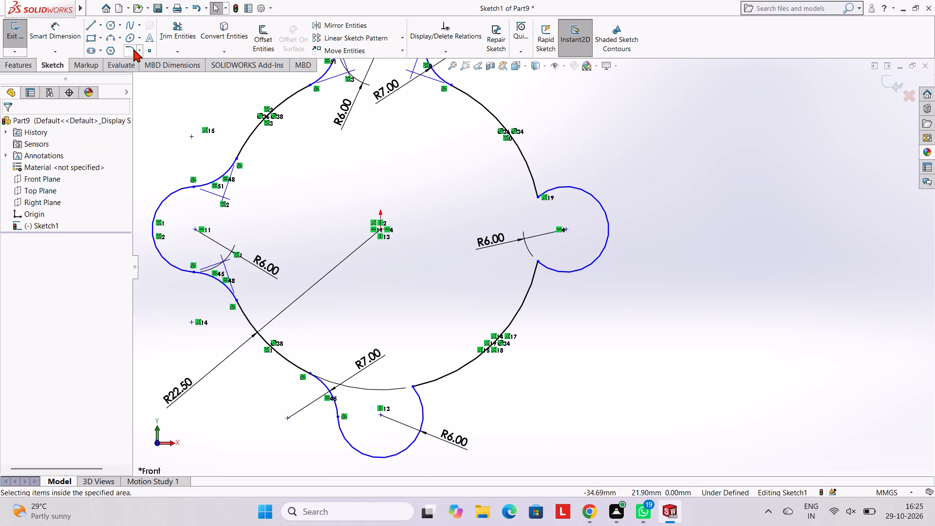
pyautogui.click(133, 49)
pyautogui.click(421, 410)
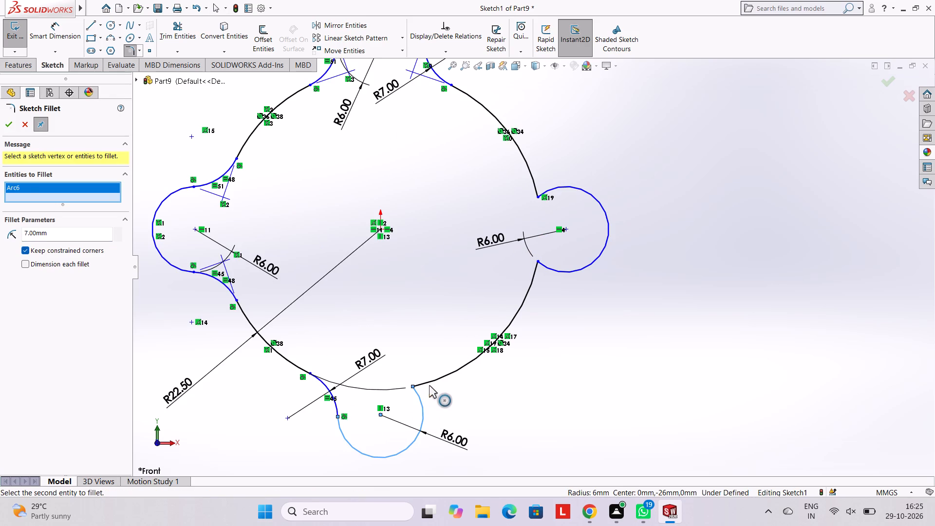
pyautogui.click(429, 384)
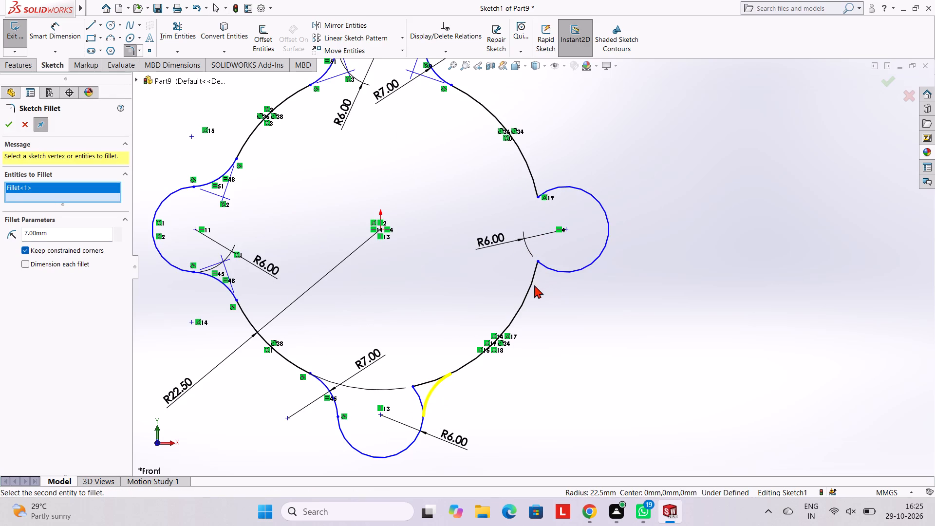
pyautogui.click(532, 285)
pyautogui.click(559, 272)
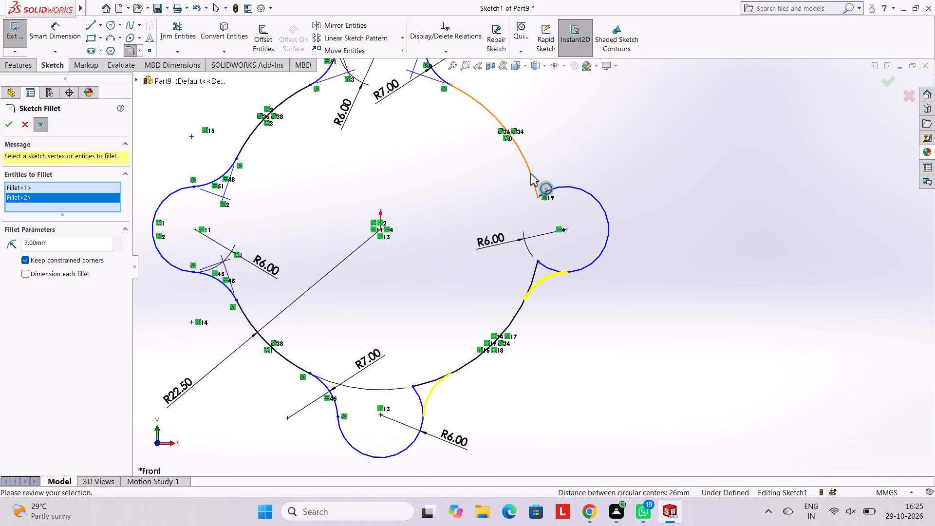
pyautogui.click(531, 172)
pyautogui.click(561, 188)
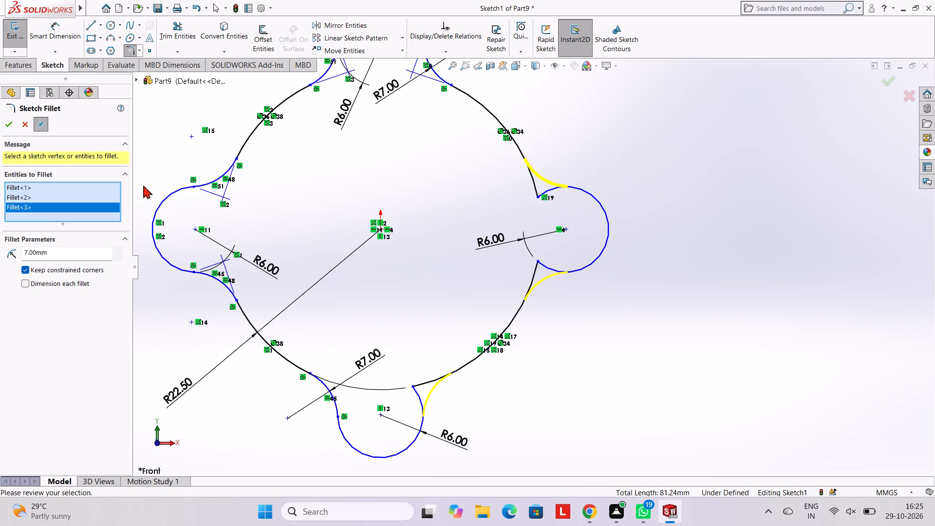
pyautogui.click(8, 123)
pyautogui.click(644, 161)
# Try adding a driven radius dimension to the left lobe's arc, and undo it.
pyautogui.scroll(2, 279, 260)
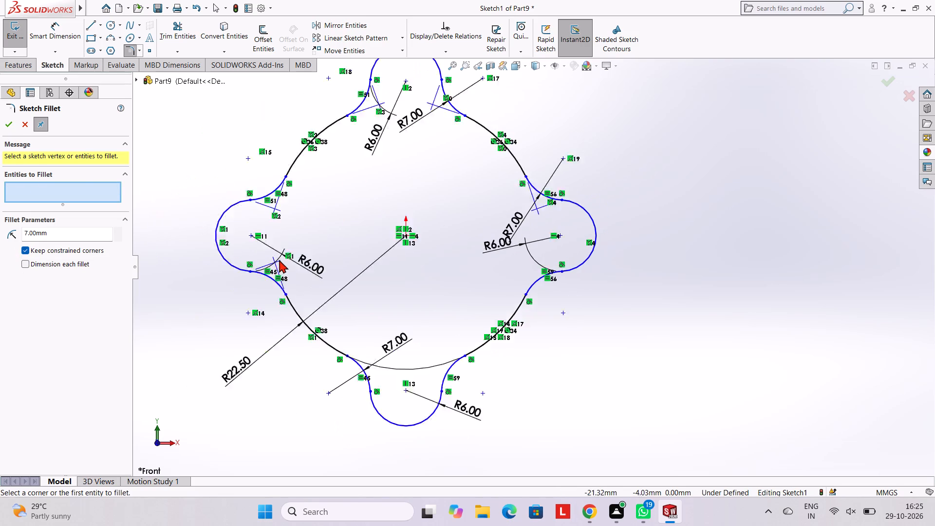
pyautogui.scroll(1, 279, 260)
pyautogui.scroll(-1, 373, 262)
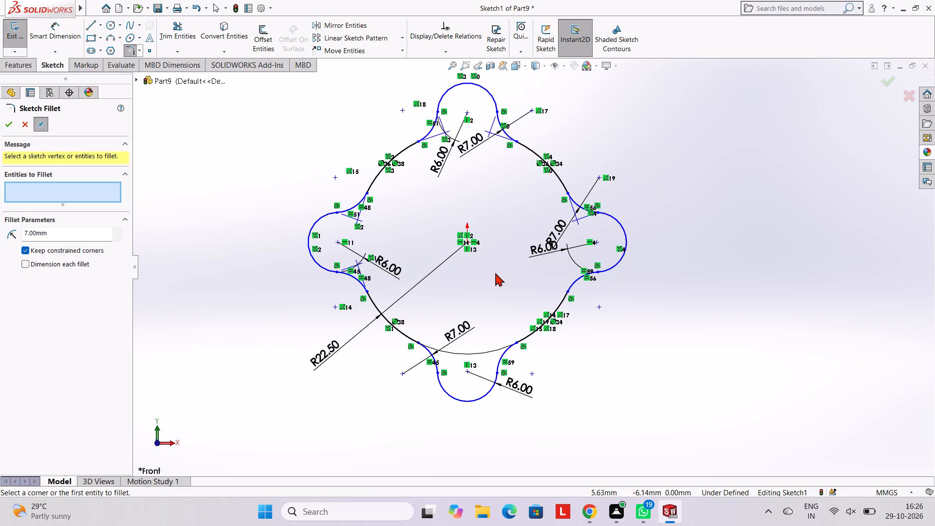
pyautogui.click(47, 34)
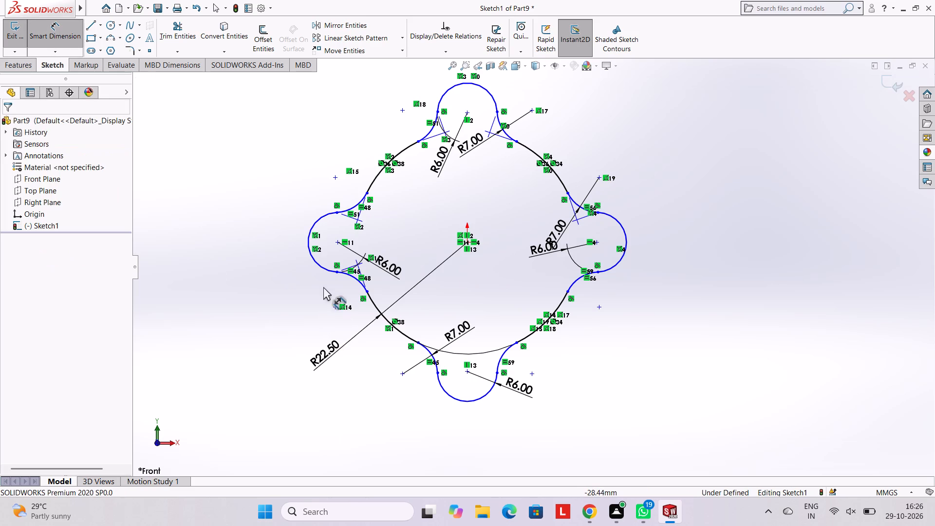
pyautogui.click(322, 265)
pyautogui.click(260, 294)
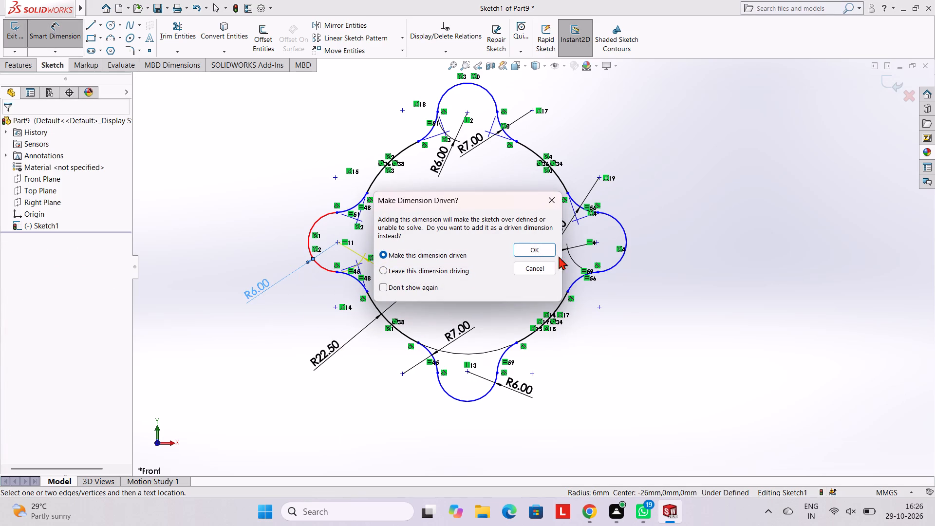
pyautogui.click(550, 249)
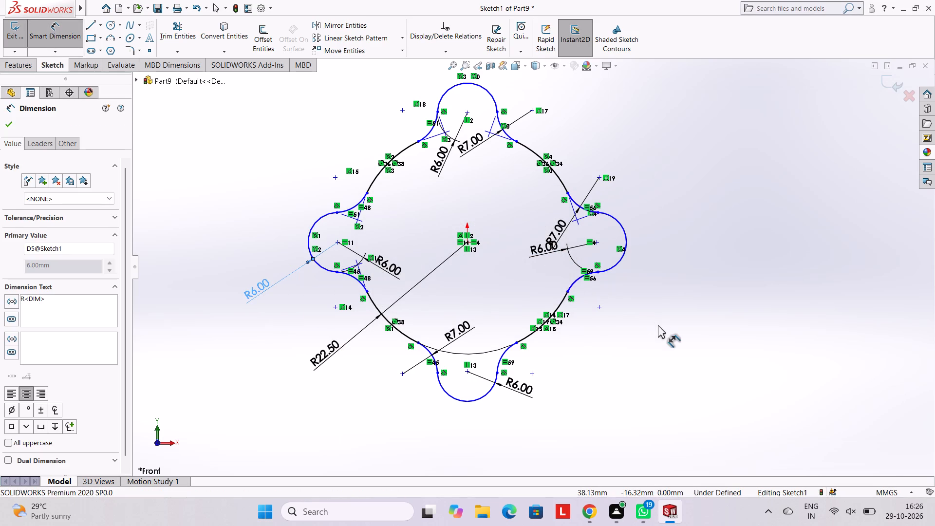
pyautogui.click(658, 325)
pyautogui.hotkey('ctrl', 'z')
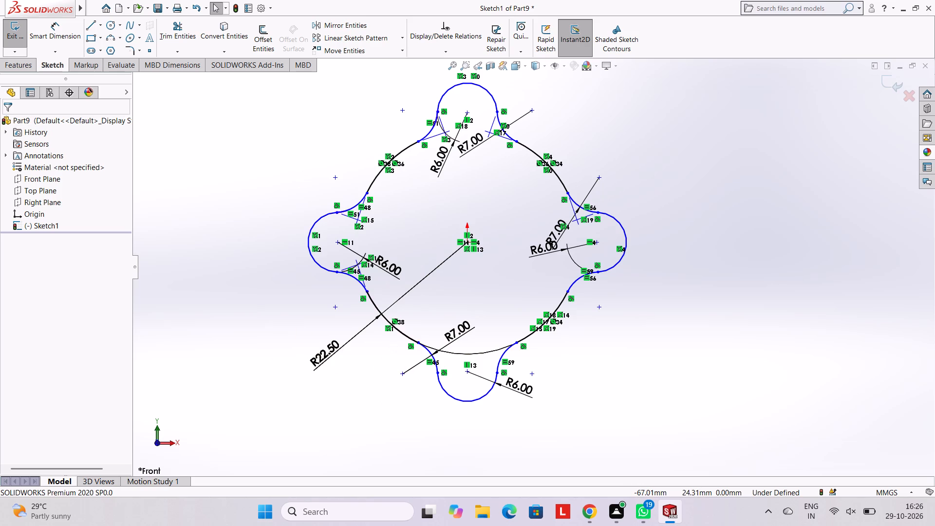
# Dimension the vertical distance from the upper end of the top lobe's right fillet to the upper end of the right lobe's upper fillet.
pyautogui.click(72, 38)
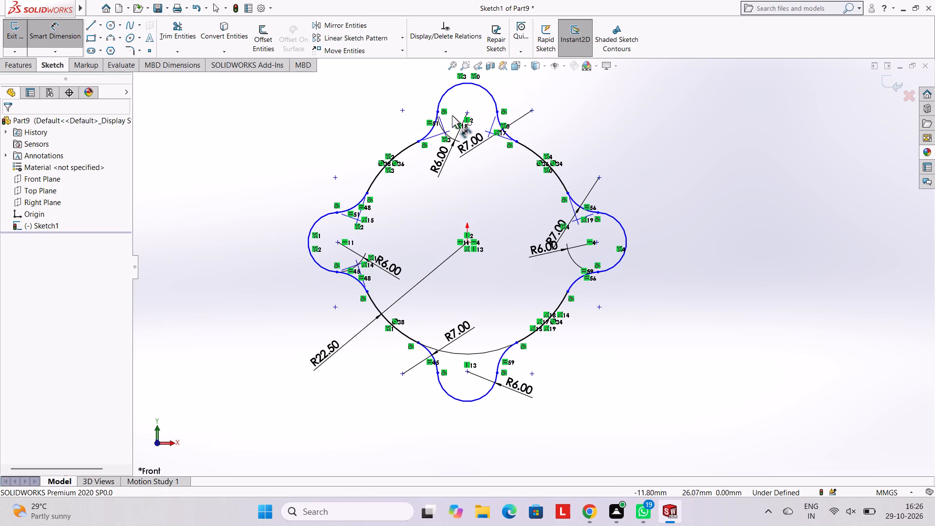
pyautogui.click(497, 112)
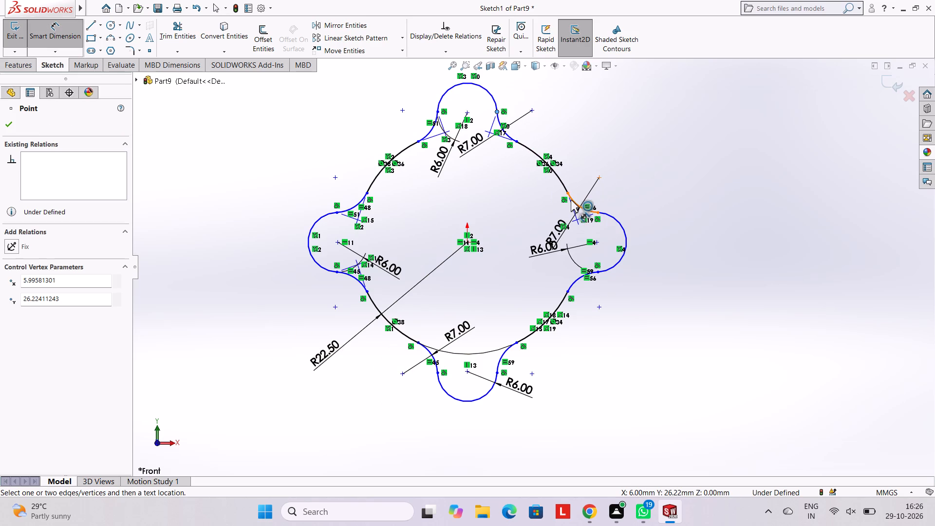
pyautogui.click(569, 192)
pyautogui.click(624, 151)
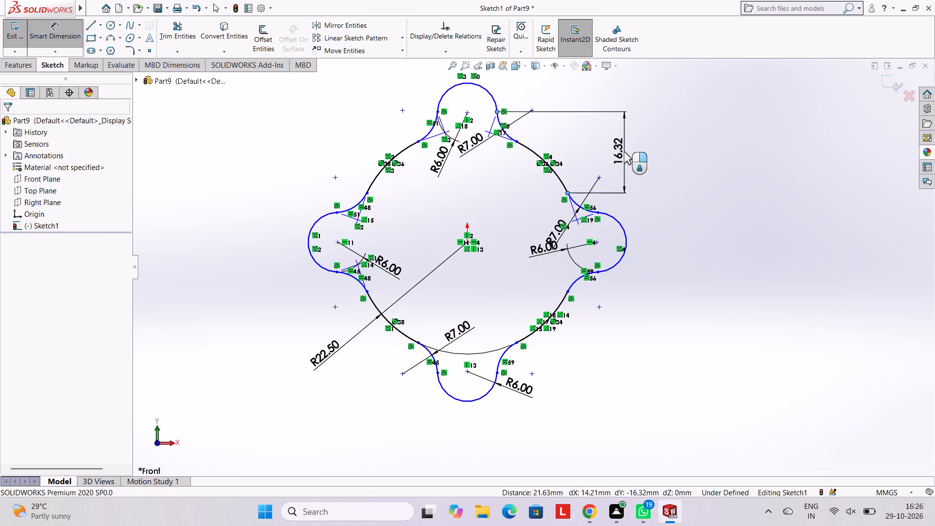
pyautogui.click(577, 134)
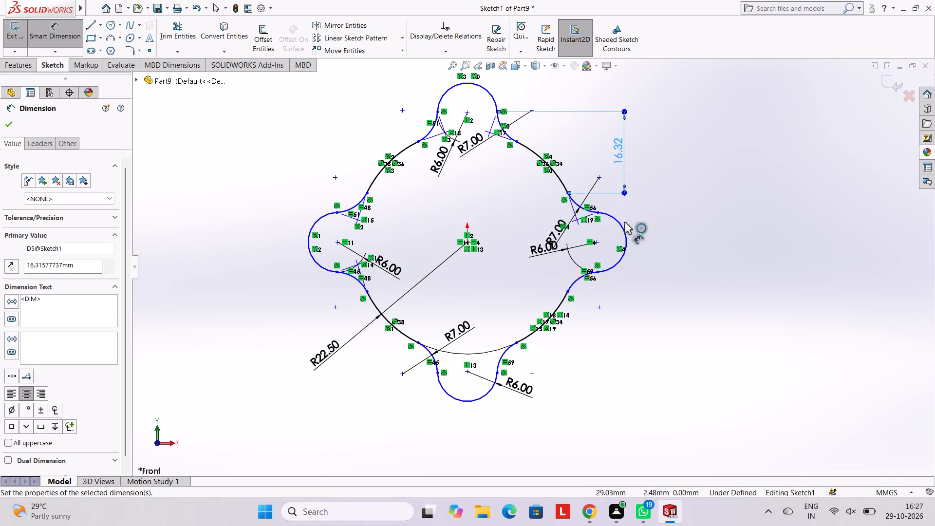
pyautogui.press('Escape')
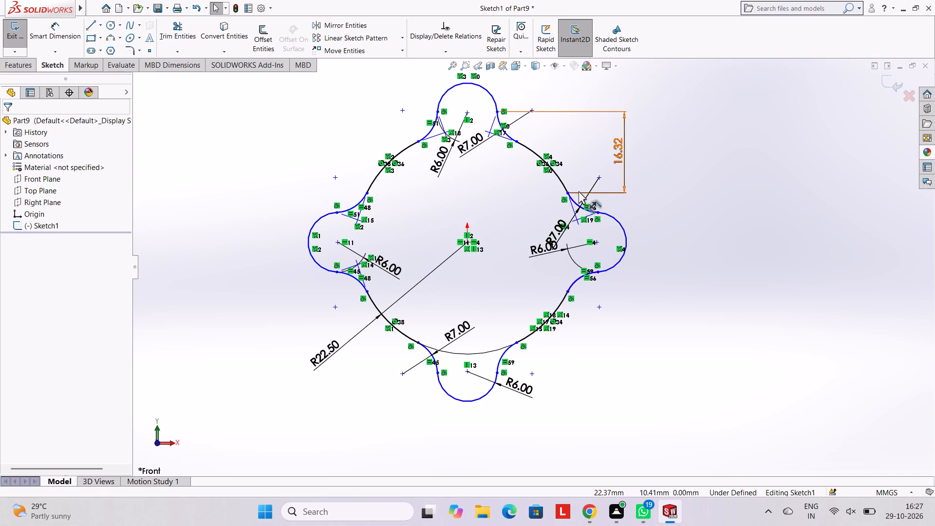
# Dimension the vertical distance between the two endpoints of the right lobe's upper fillet.
pyautogui.click(52, 36)
pyautogui.scroll(-2, 521, 244)
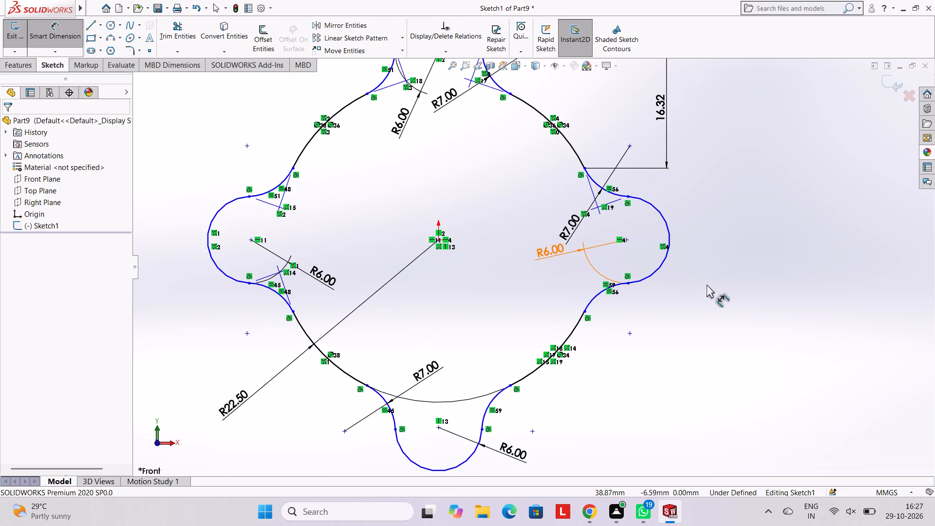
pyautogui.click(626, 196)
pyautogui.click(586, 168)
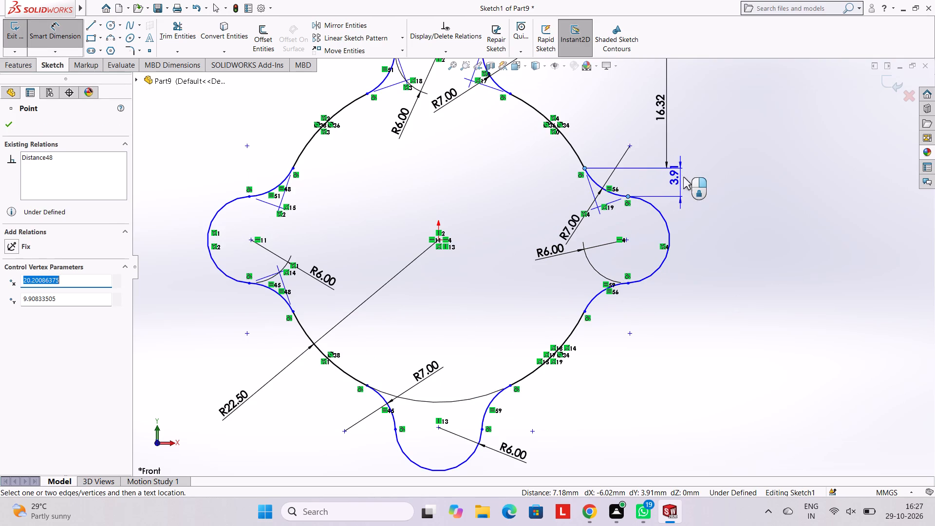
pyautogui.click(691, 182)
pyautogui.click(649, 163)
pyautogui.click(709, 328)
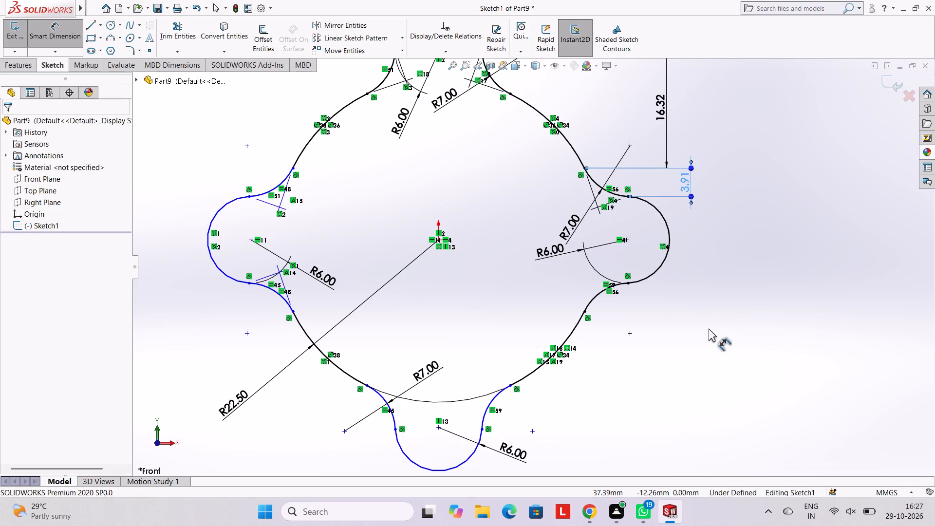
# Dimension the vertical distance between the two endpoints of the left lobe's upper fillet.
pyautogui.scroll(2, 625, 227)
pyautogui.scroll(-2, 625, 227)
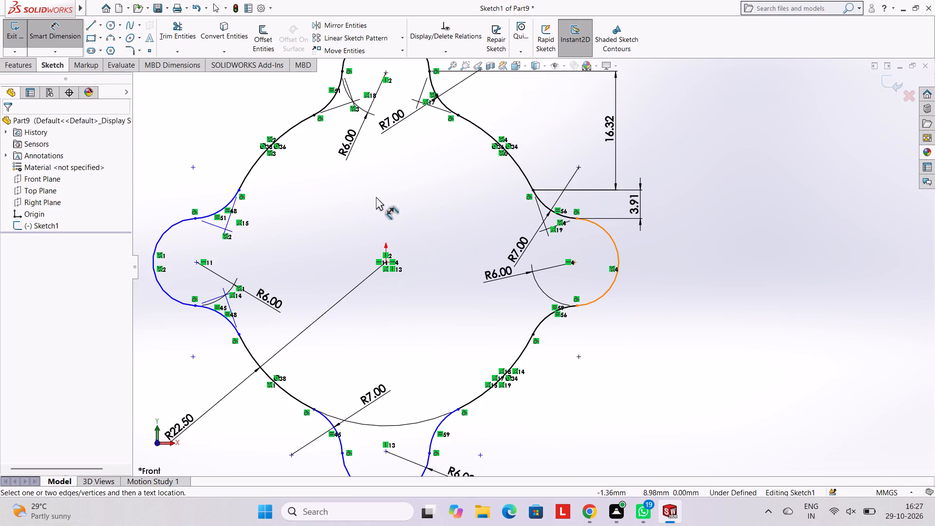
pyautogui.scroll(2, 376, 197)
pyautogui.scroll(-1, 372, 202)
pyautogui.click(329, 218)
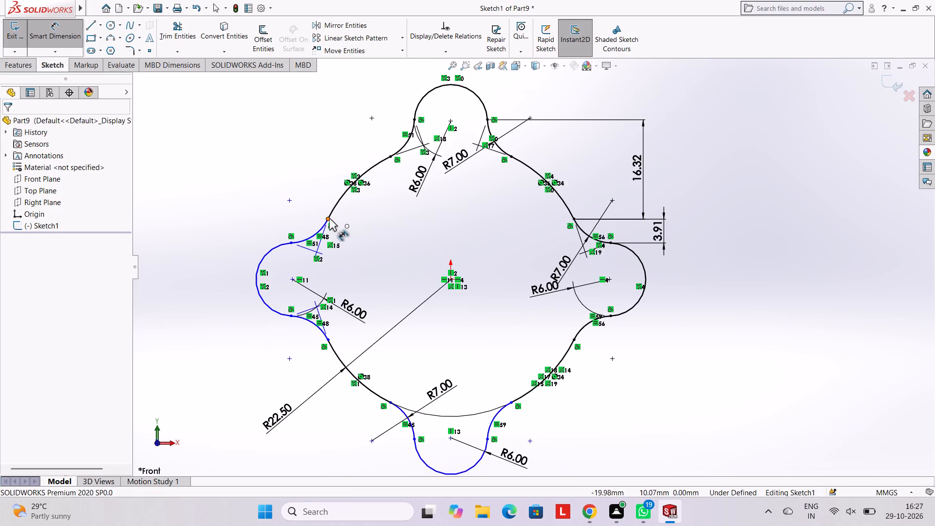
pyautogui.click(291, 244)
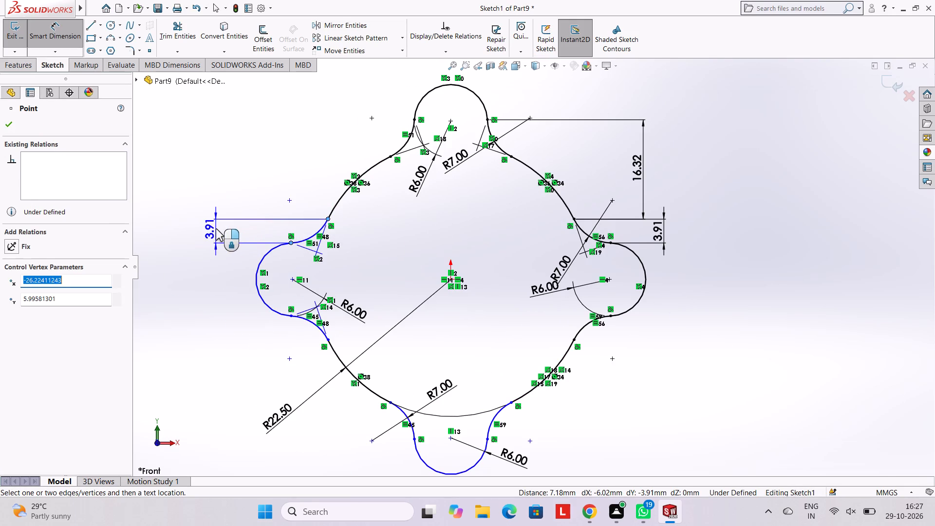
pyautogui.click(214, 229)
pyautogui.click(173, 217)
pyautogui.click(196, 174)
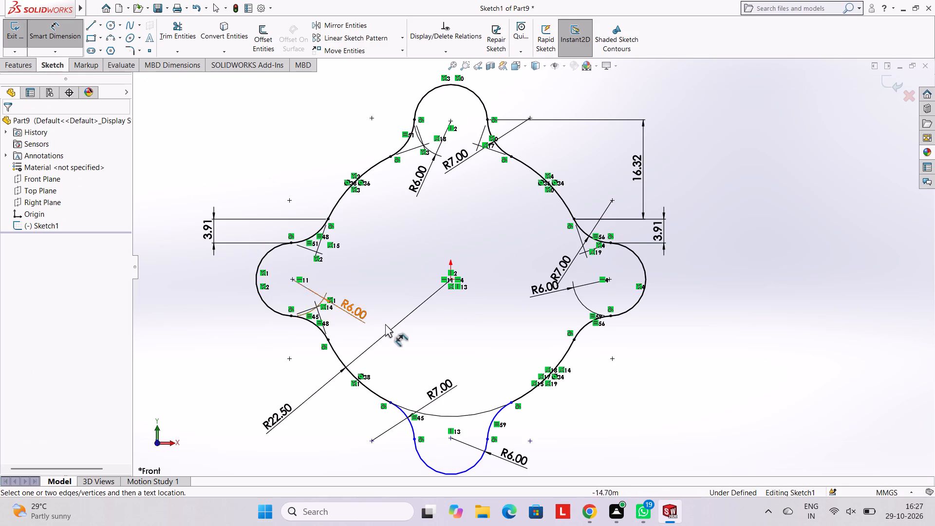
# Dimension the vertical distance between the two endpoints of the bottom lobe's right fillet.
pyautogui.scroll(2, 471, 411)
pyautogui.scroll(-2, 471, 411)
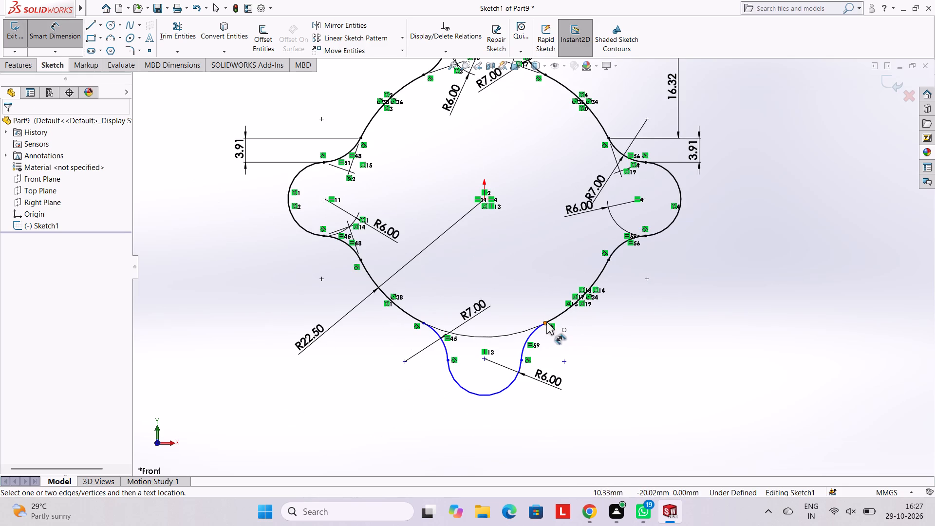
pyautogui.click(546, 322)
pyautogui.click(522, 357)
pyautogui.click(625, 324)
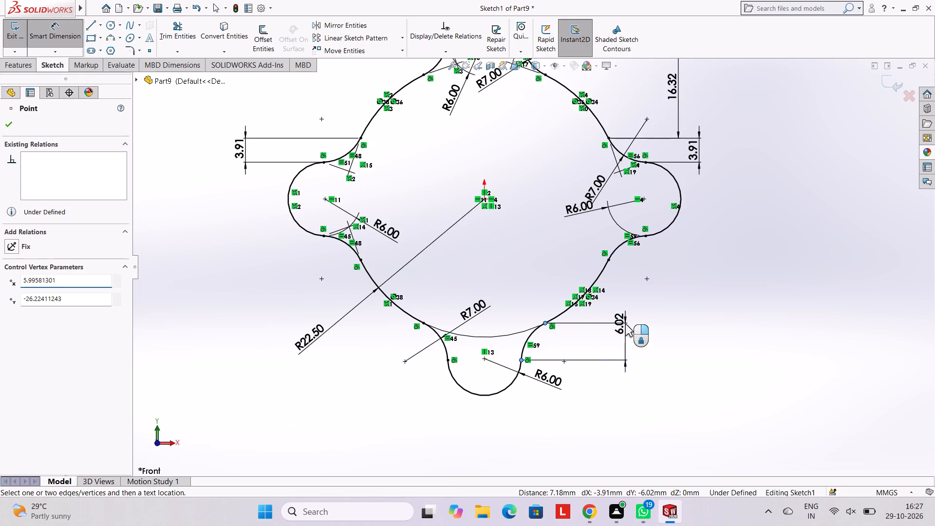
pyautogui.click(584, 306)
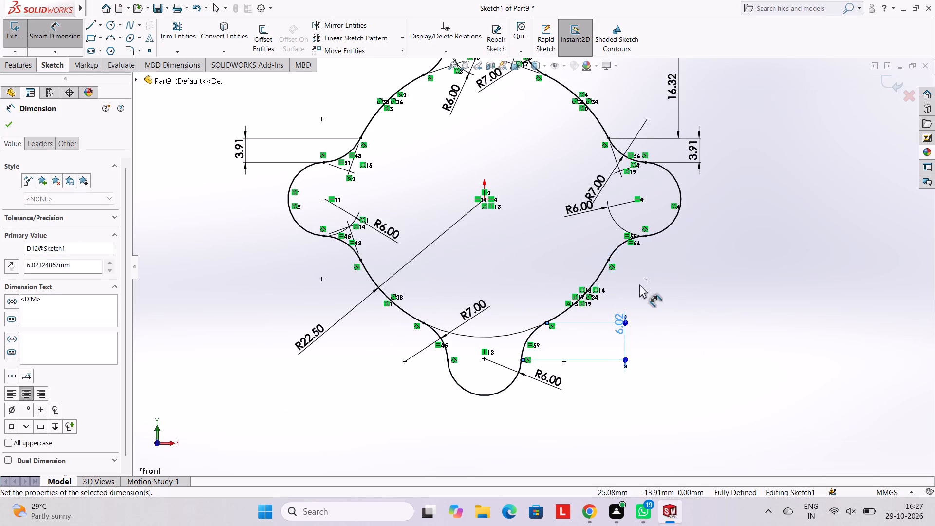
pyautogui.click(640, 284)
# Extrude the four-lobed outline as a blind boss 3 mm deep from the sketch plane.
pyautogui.scroll(5, 586, 293)
pyautogui.scroll(-3, 587, 284)
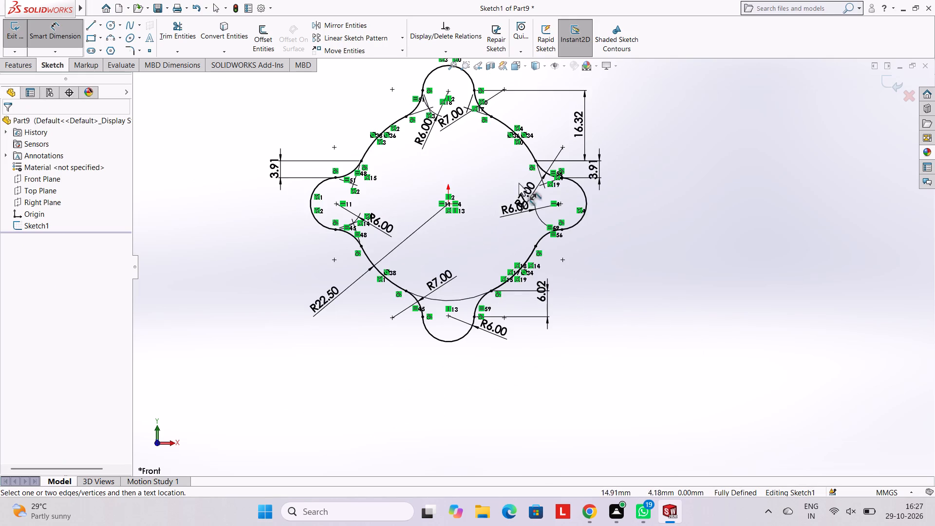
pyautogui.scroll(1, 519, 183)
pyautogui.scroll(-2, 524, 184)
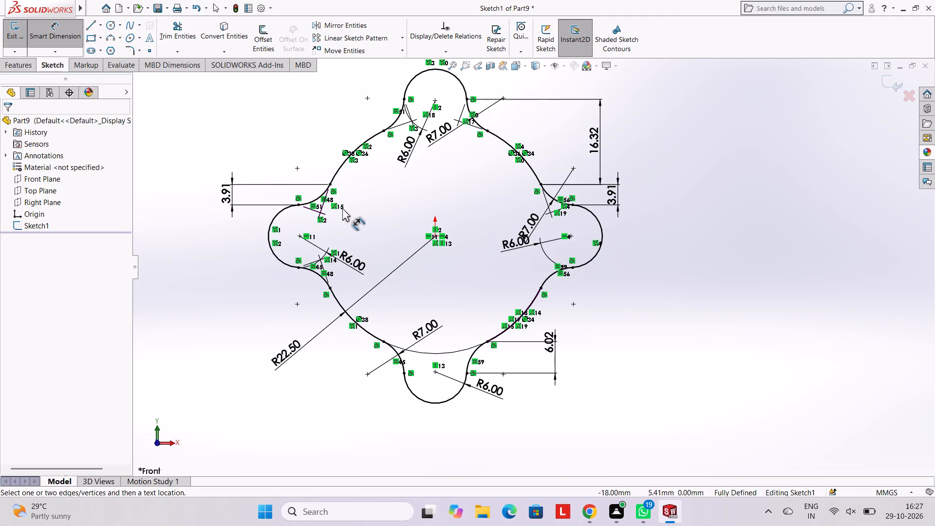
pyautogui.click(24, 69)
pyautogui.click(16, 37)
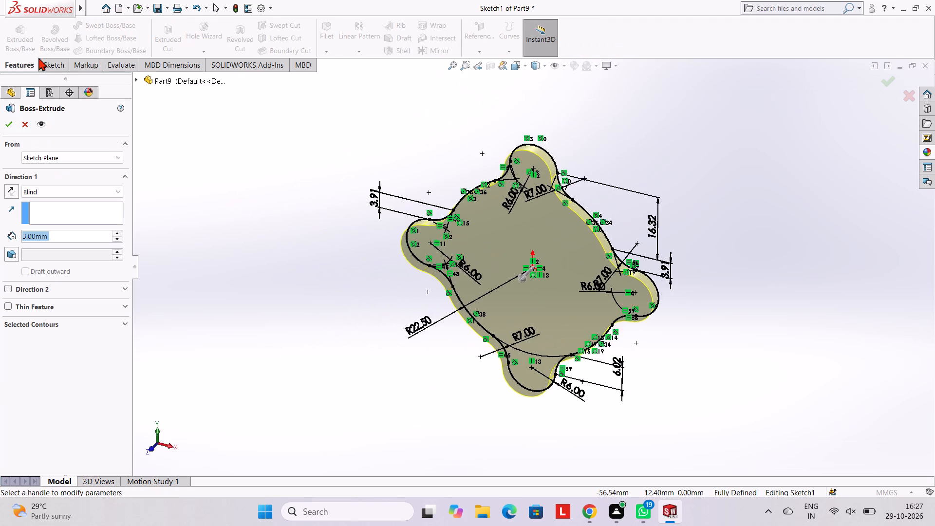
pyautogui.click(14, 123)
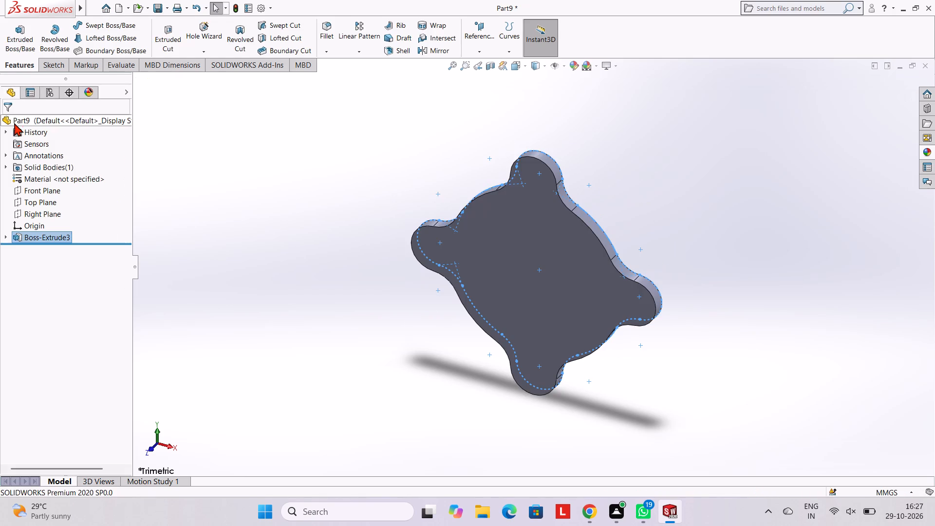
pyautogui.click(282, 136)
# Start a sketch on the plate's front face and draw a circle of radius 17 mm centred on the origin.
pyautogui.moveTo(551, 251); pyautogui.dragTo(621, 218, button='middle')
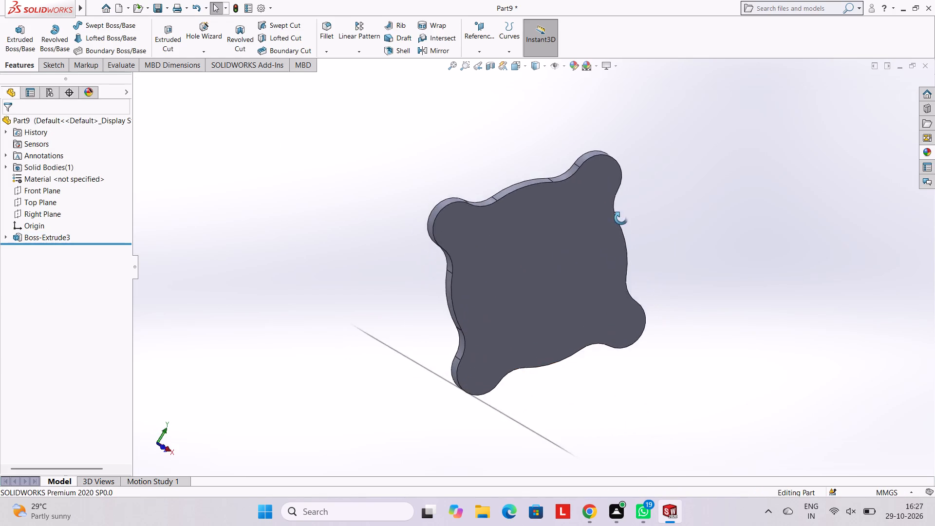
pyautogui.moveTo(621, 218); pyautogui.dragTo(588, 188, button='middle')
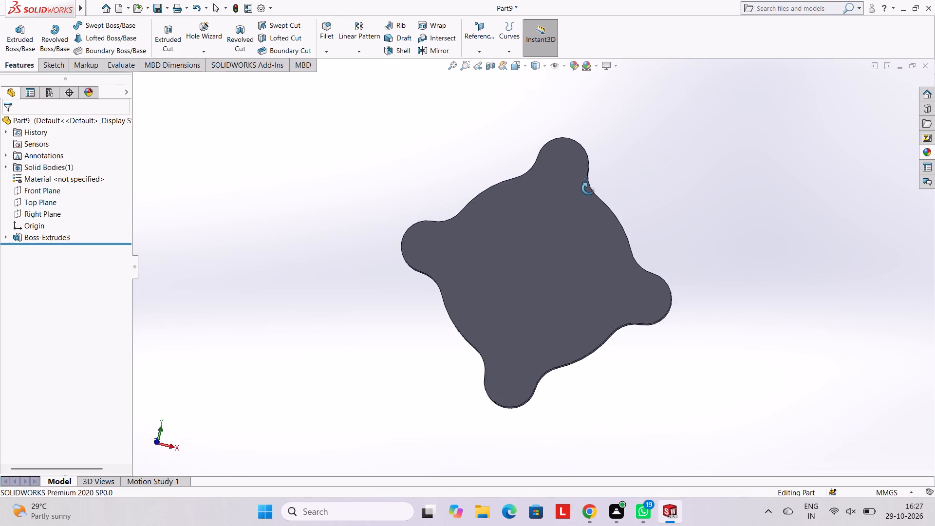
pyautogui.moveTo(588, 188); pyautogui.dragTo(604, 178, button='middle')
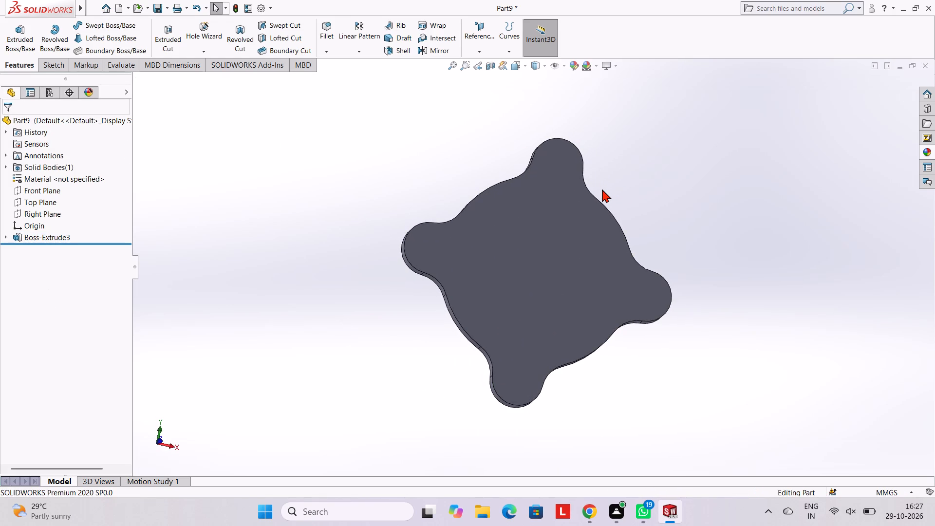
pyautogui.click(544, 251)
pyautogui.click(588, 219)
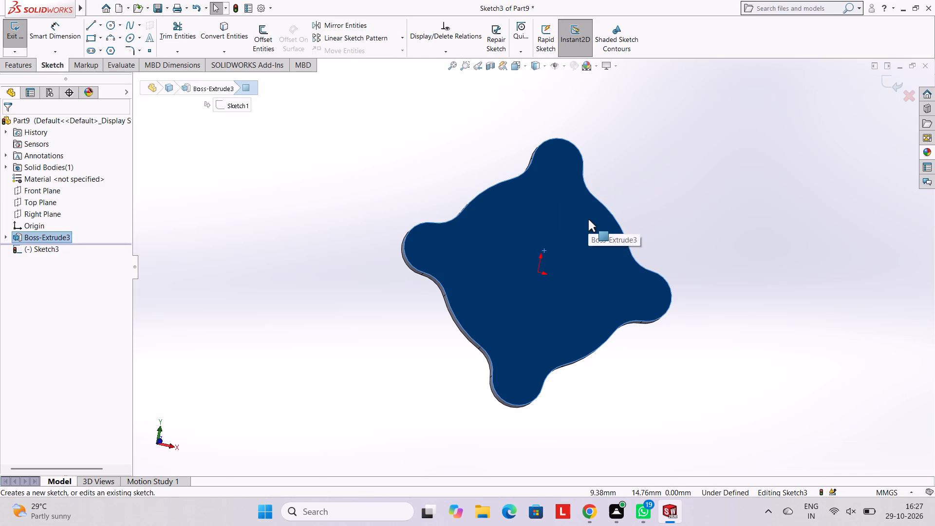
pyautogui.hotkey('ctrl', '8')
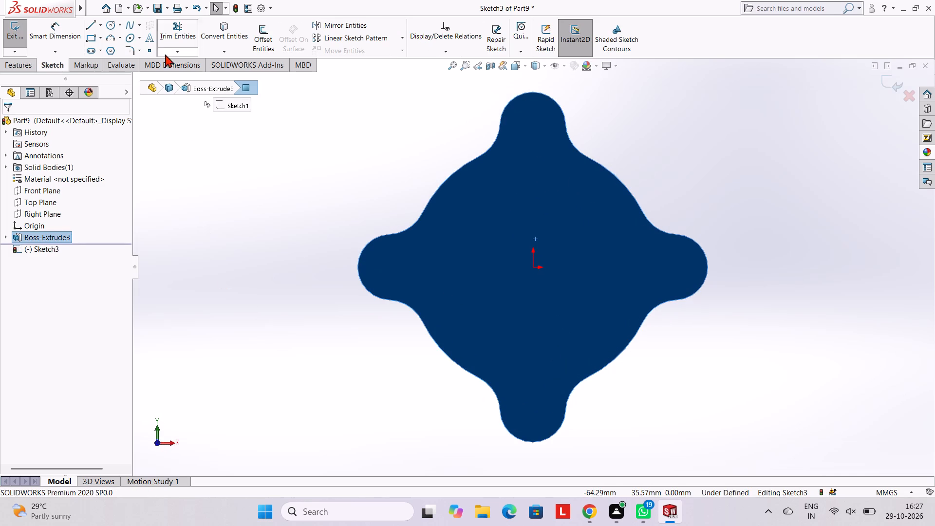
pyautogui.click(113, 21)
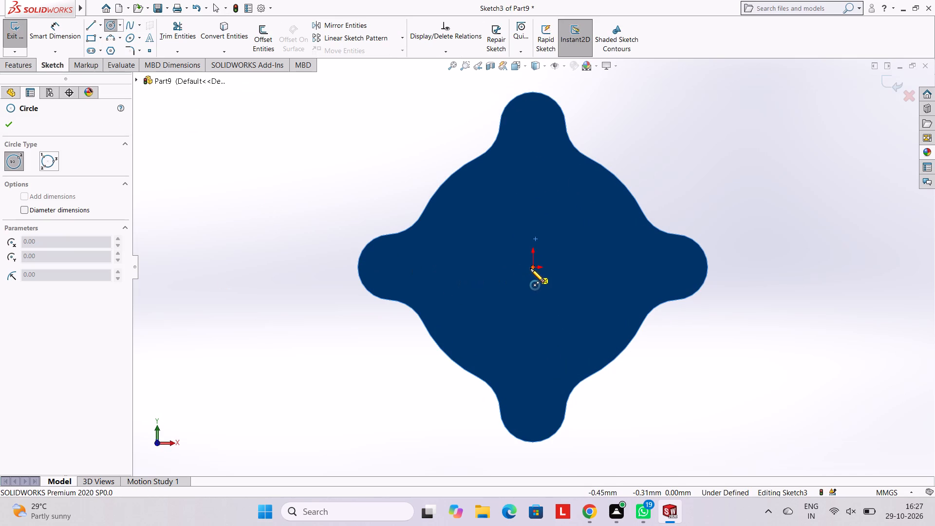
pyautogui.click(533, 268)
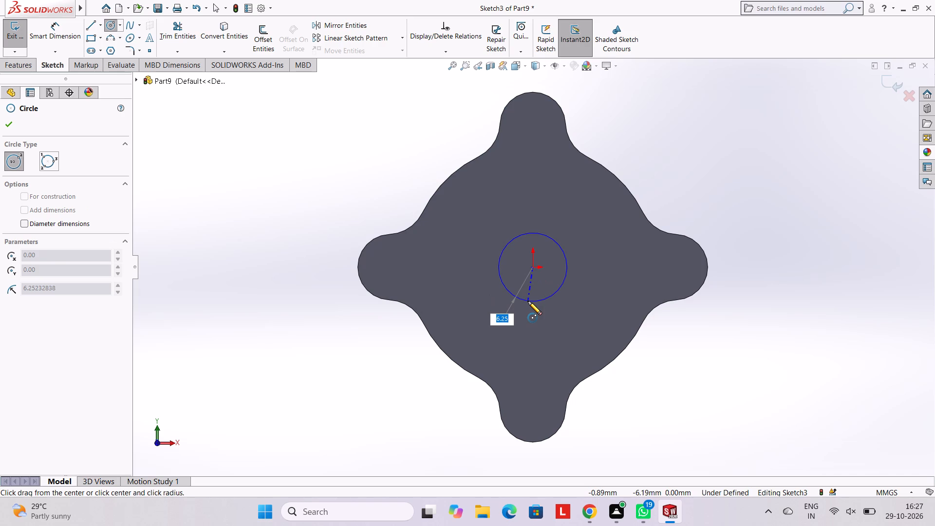
pyautogui.write('17')
pyautogui.press('Return')
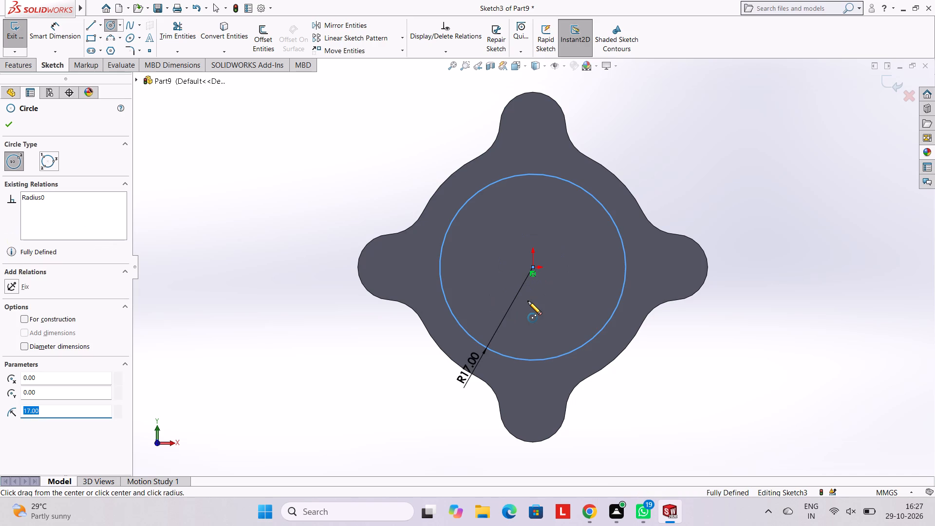
pyautogui.press('Escape')
pyautogui.press('Escape')
pyautogui.press('Escape')
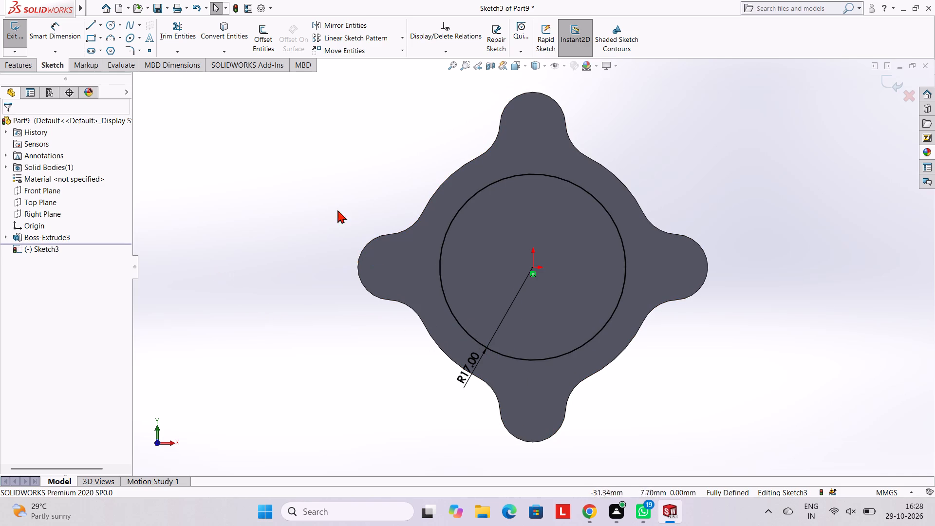
# Extrude the 17 mm radius circle 5.5 mm blind, merged with the plate.
pyautogui.click(28, 67)
pyautogui.click(24, 33)
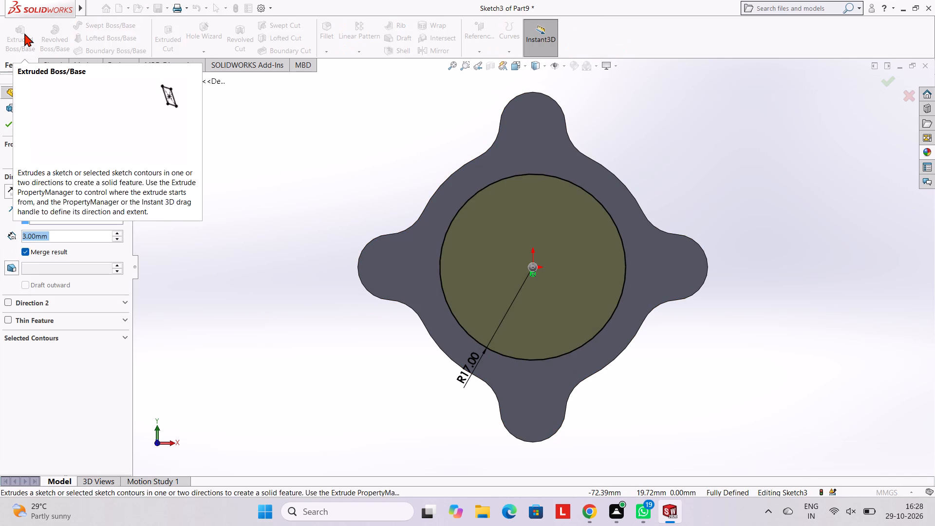
pyautogui.write('5.5')
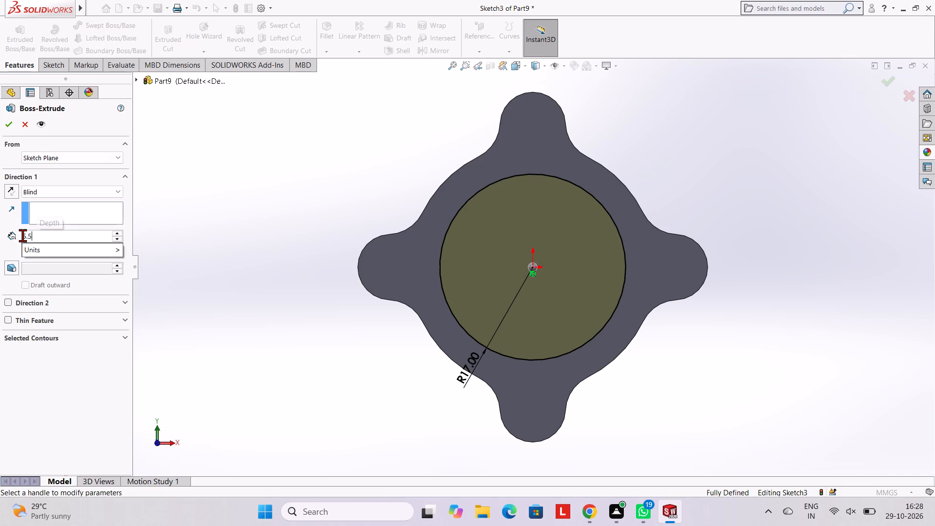
pyautogui.press('Return')
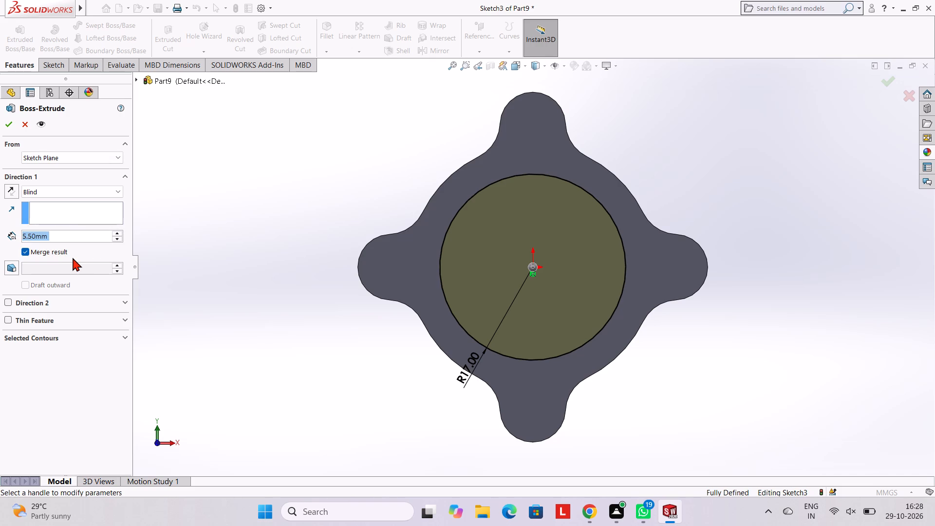
pyautogui.click(3, 120)
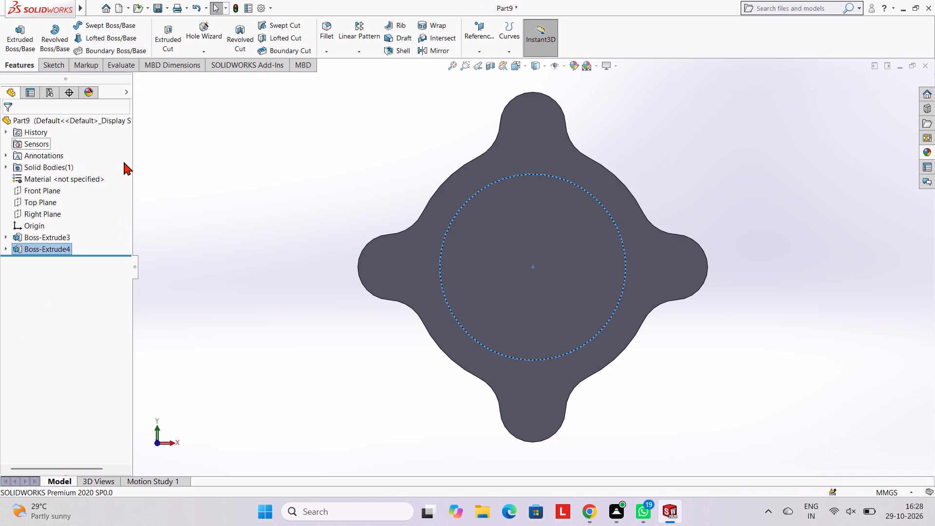
pyautogui.click(194, 174)
# Start a sketch on the round boss's flat end face and draw a circle of radius 14 mm centred on the origin.
pyautogui.moveTo(650, 280); pyautogui.dragTo(630, 170, button='middle')
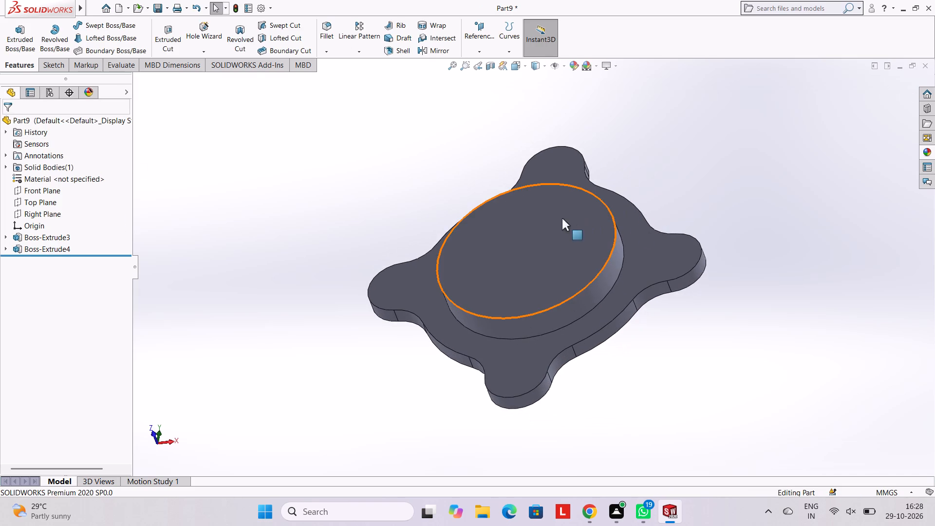
pyautogui.click(543, 235)
pyautogui.click(585, 204)
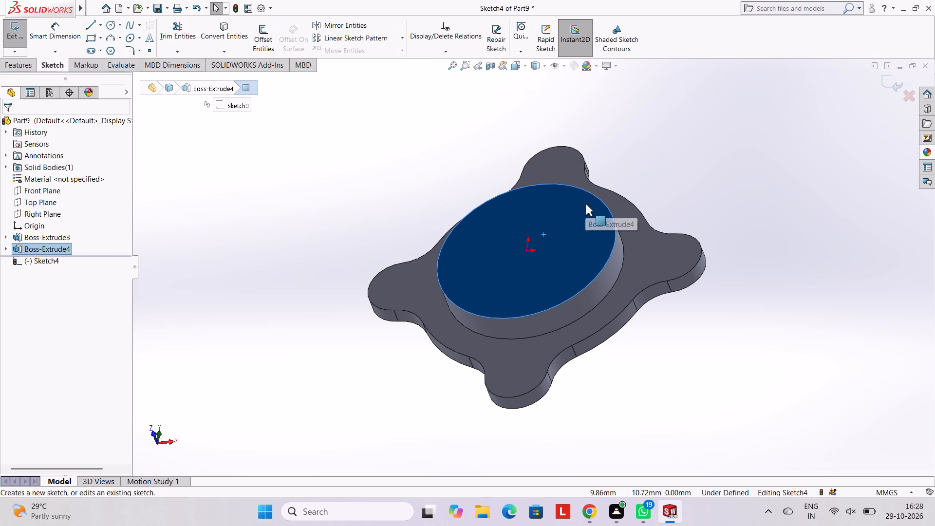
pyautogui.hotkey('ctrl', '8')
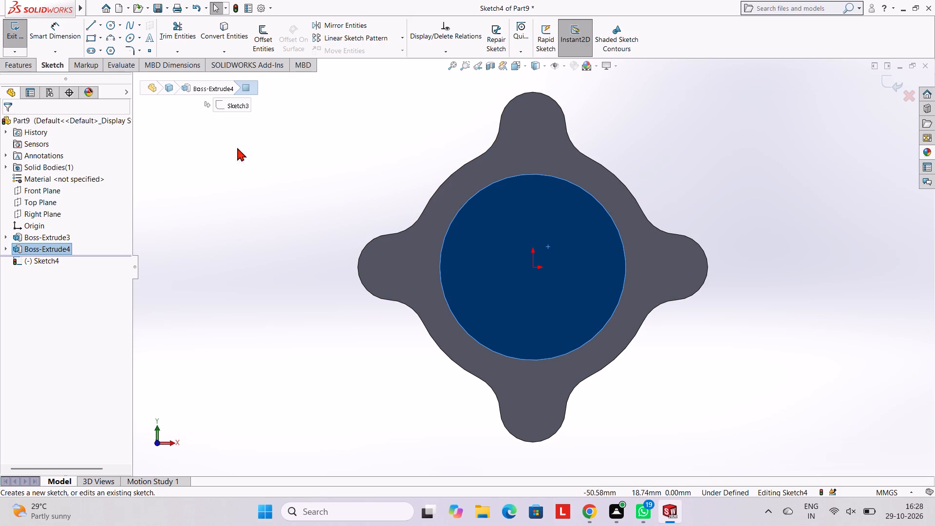
pyautogui.click(112, 24)
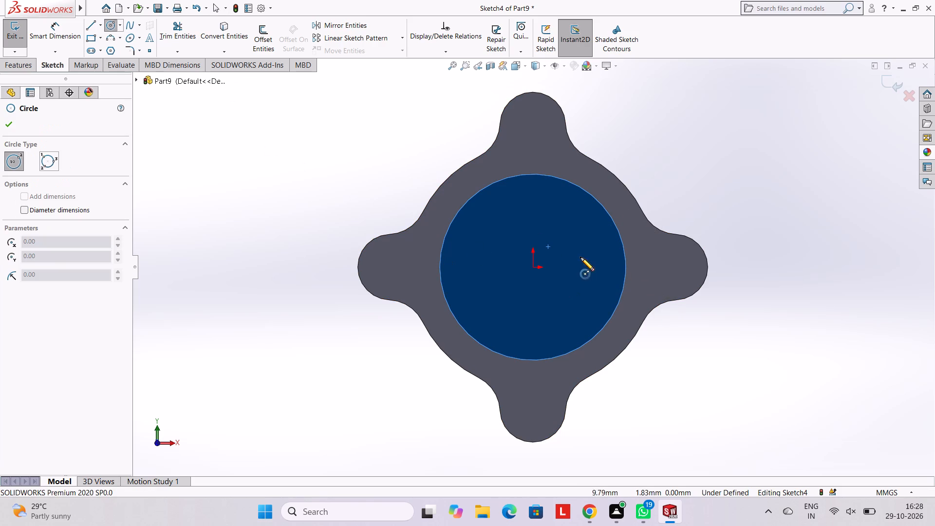
pyautogui.click(533, 269)
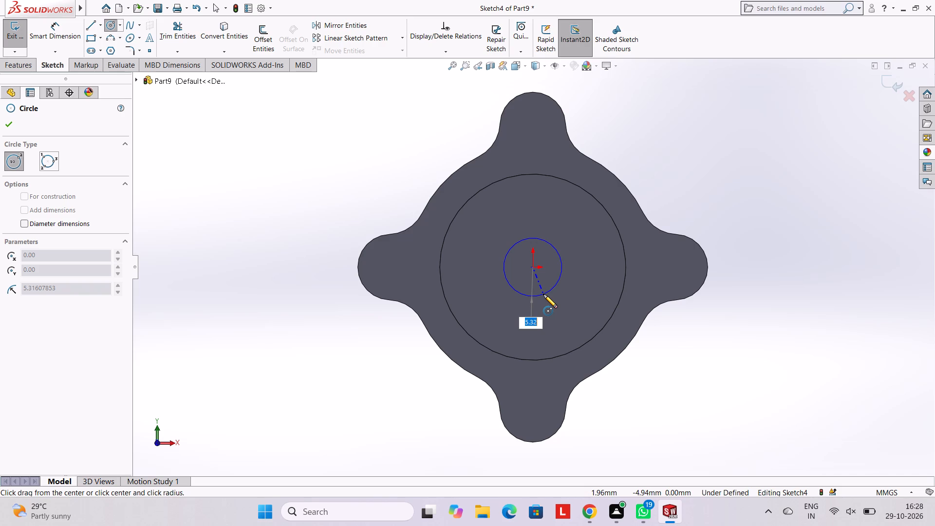
pyautogui.write('14')
pyautogui.press('Return')
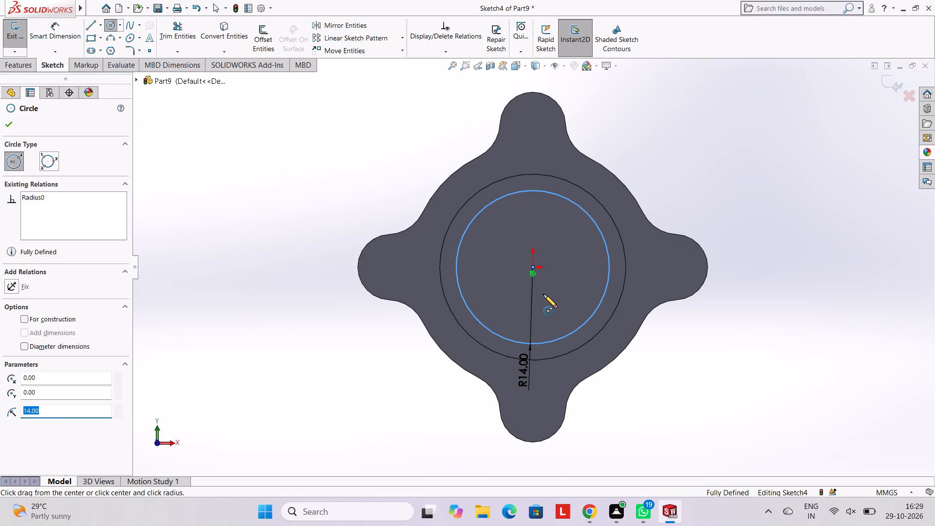
pyautogui.press('Escape')
pyautogui.press('Escape')
pyautogui.press('Escape')
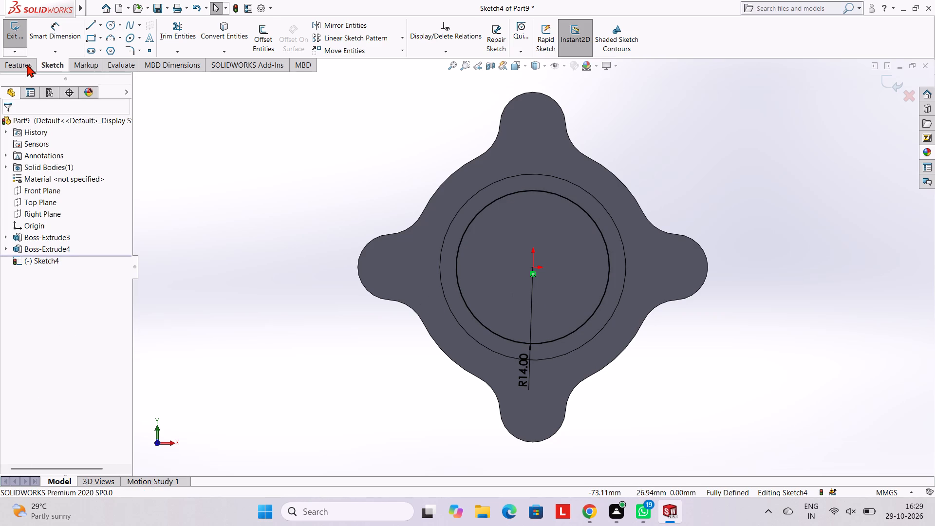
# Extrude the 14 mm radius circle 3.5 mm blind, merged with the existing body.
pyautogui.click(27, 64)
pyautogui.click(28, 34)
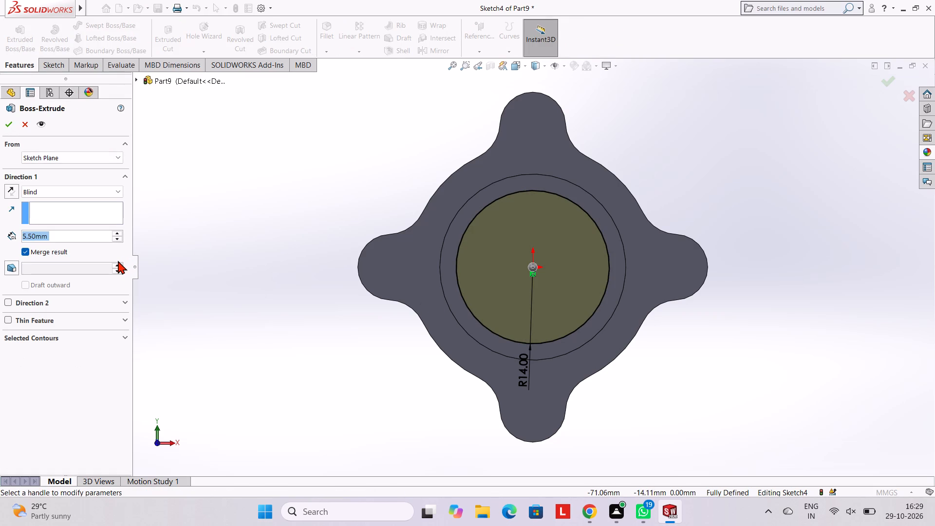
pyautogui.write('3.5')
pyautogui.press('Return')
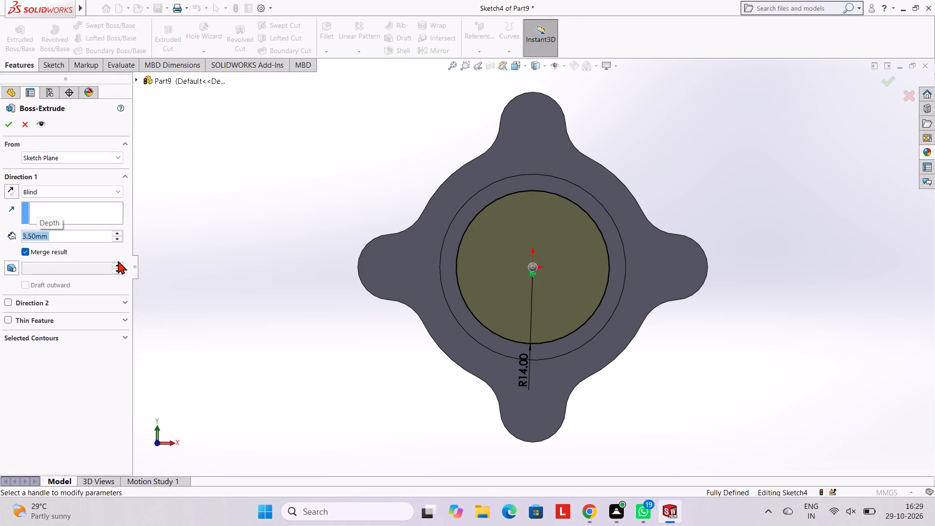
pyautogui.click(8, 122)
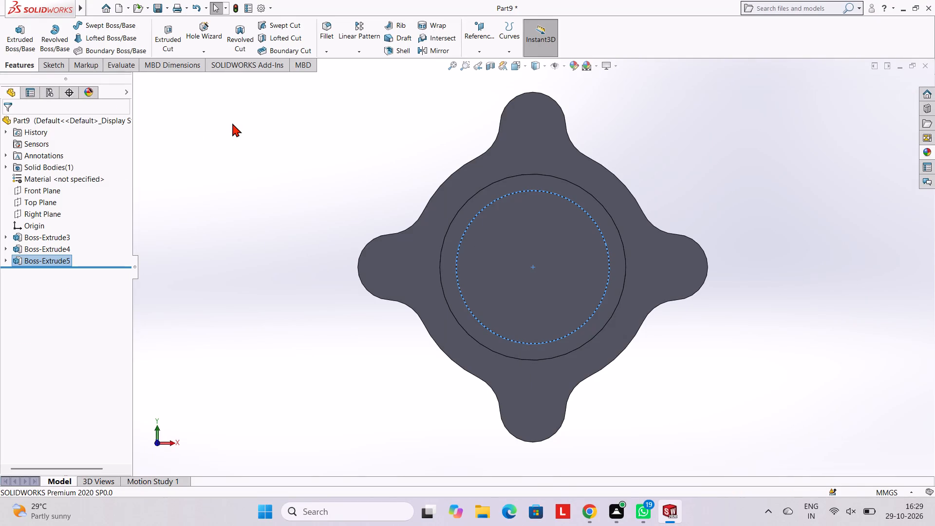
pyautogui.click(232, 123)
# Start a sketch on the 14 mm radius boss's flat end face and draw a circle of radius 11 mm centred on the origin.
pyautogui.moveTo(510, 279); pyautogui.dragTo(484, 197, button='middle')
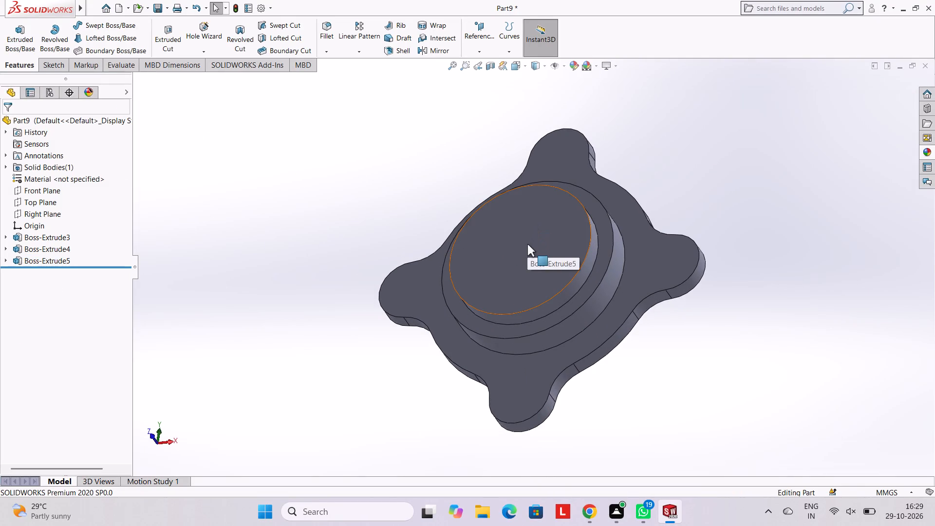
pyautogui.click(524, 243)
pyautogui.click(570, 218)
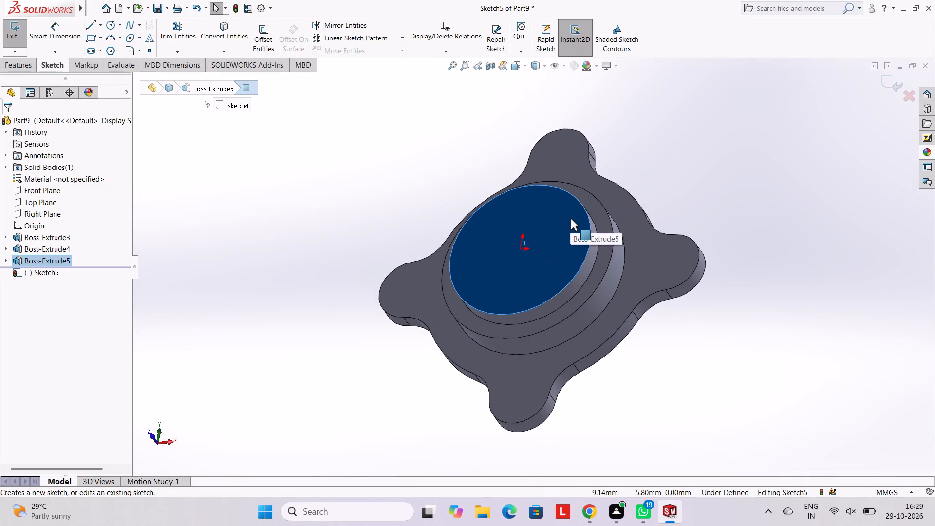
pyautogui.hotkey('ctrl', '8')
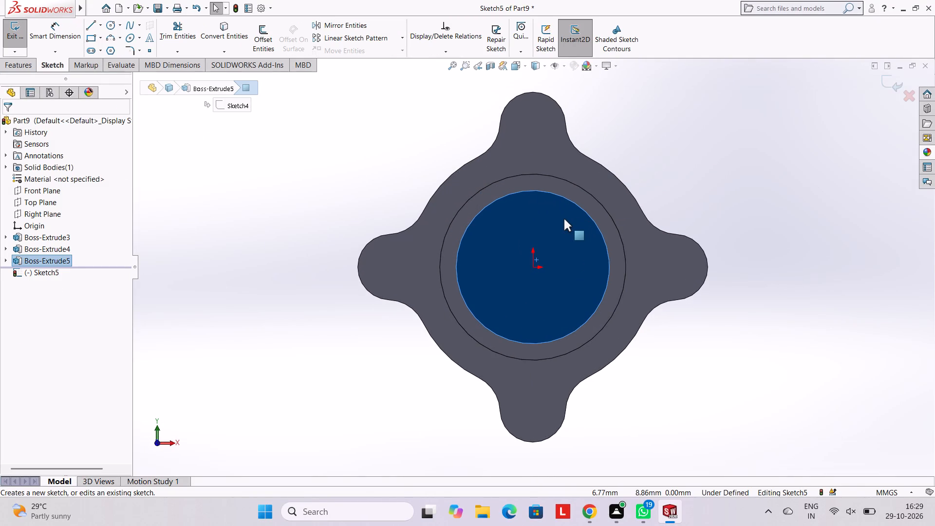
pyautogui.click(109, 26)
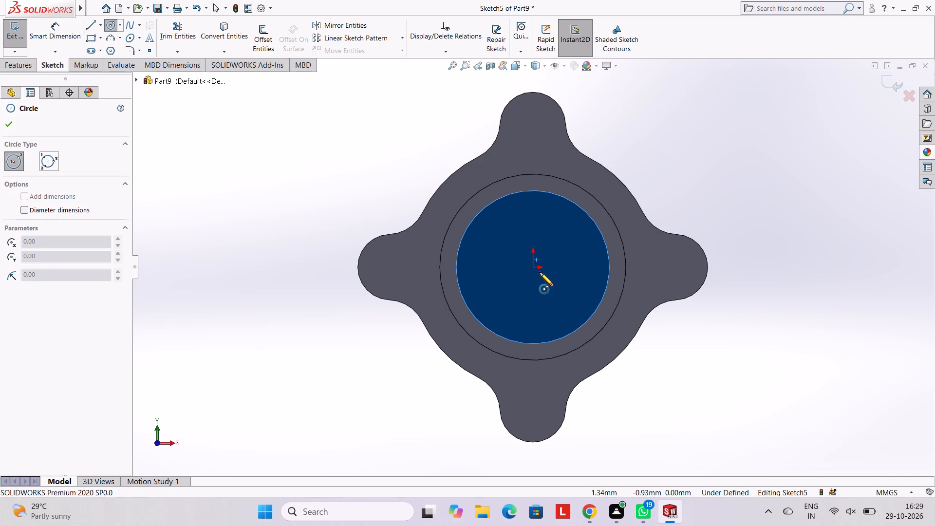
pyautogui.click(531, 267)
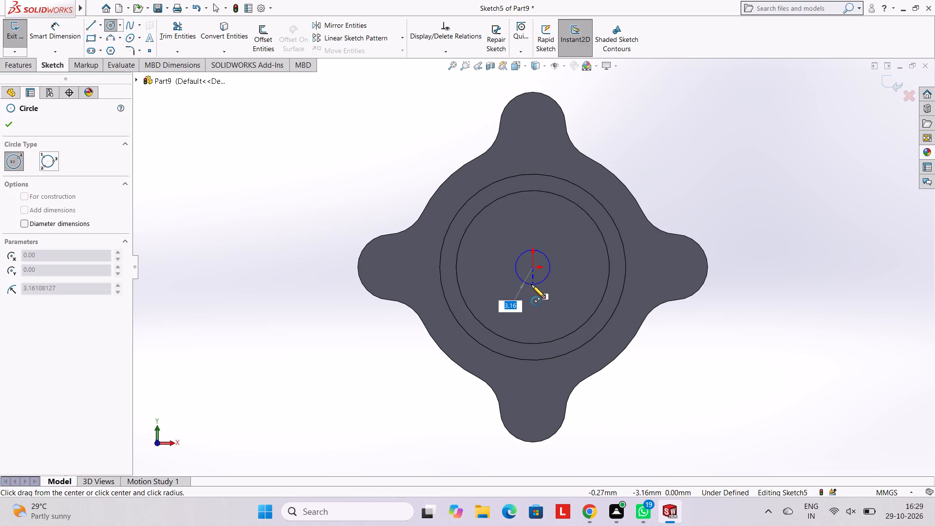
pyautogui.write('11')
pyautogui.press('Return')
pyautogui.press('Escape')
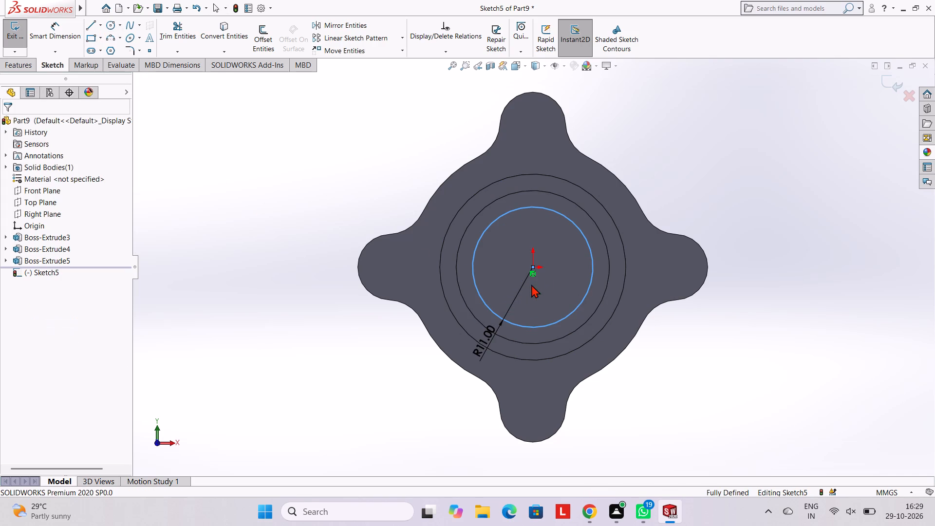
pyautogui.press('Escape')
pyautogui.press('Escape')
# Extrude-cut the 11 mm radius circle 15 mm blind to bore through the bosses and plate.
pyautogui.click(25, 63)
pyautogui.click(170, 36)
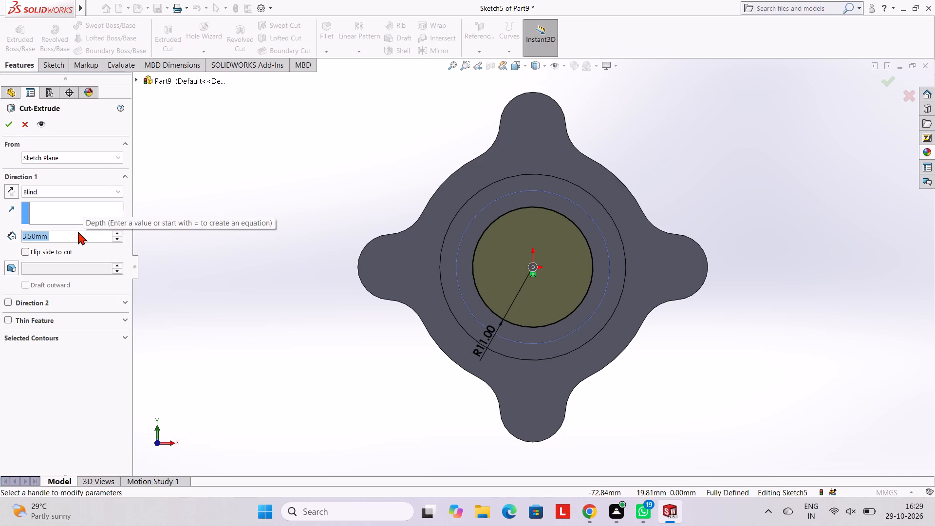
pyautogui.write('15')
pyautogui.press('Return')
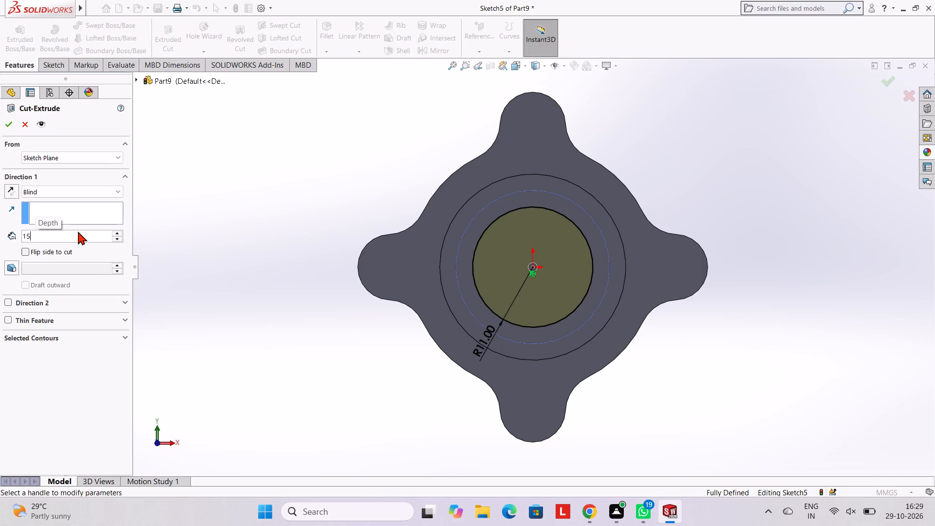
pyautogui.moveTo(622, 385); pyautogui.dragTo(516, 274, button='middle')
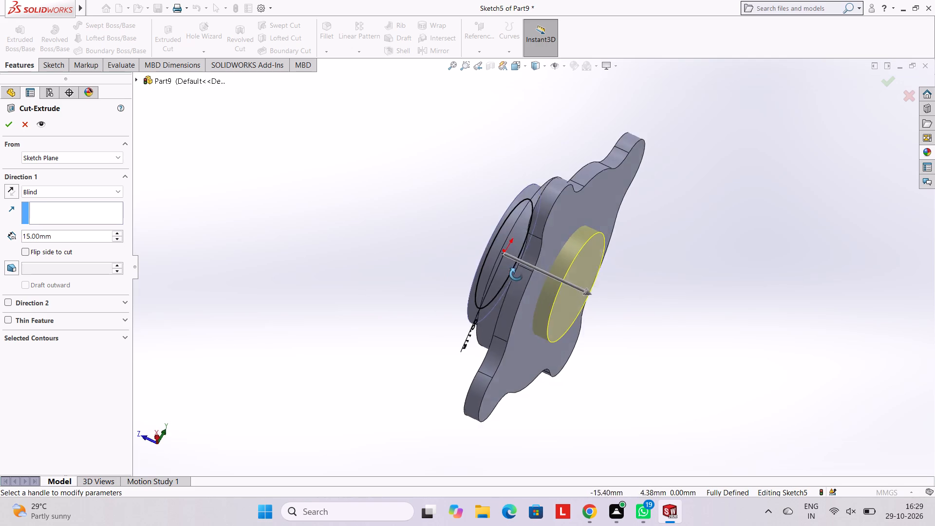
pyautogui.moveTo(516, 274); pyautogui.dragTo(514, 273, button='middle')
pyautogui.click(6, 127)
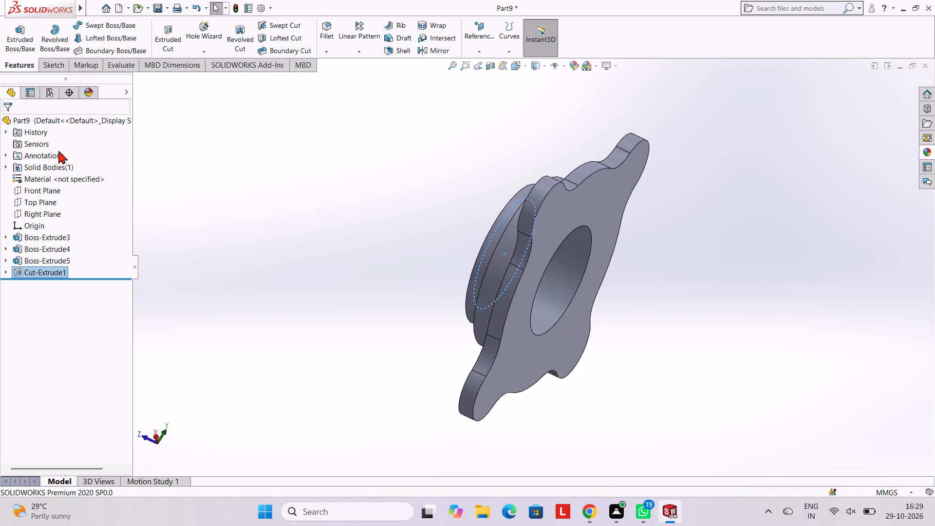
pyautogui.click(221, 167)
# Start a sketch on the plate's boss-side face and draw a 2.5 mm radius circle concentric with the left lobe.
pyautogui.moveTo(285, 195); pyautogui.dragTo(410, 182, button='middle')
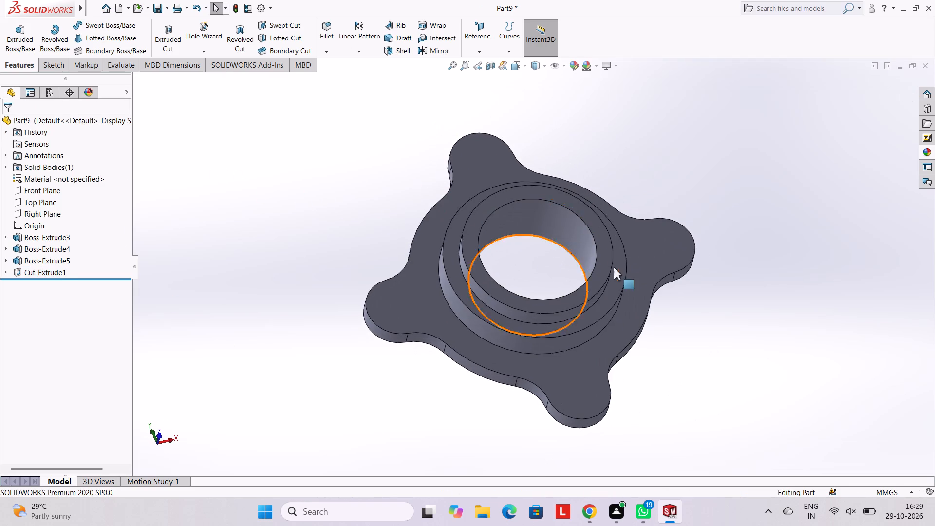
pyautogui.moveTo(439, 249); pyautogui.dragTo(457, 305, button='middle')
pyautogui.click(425, 322)
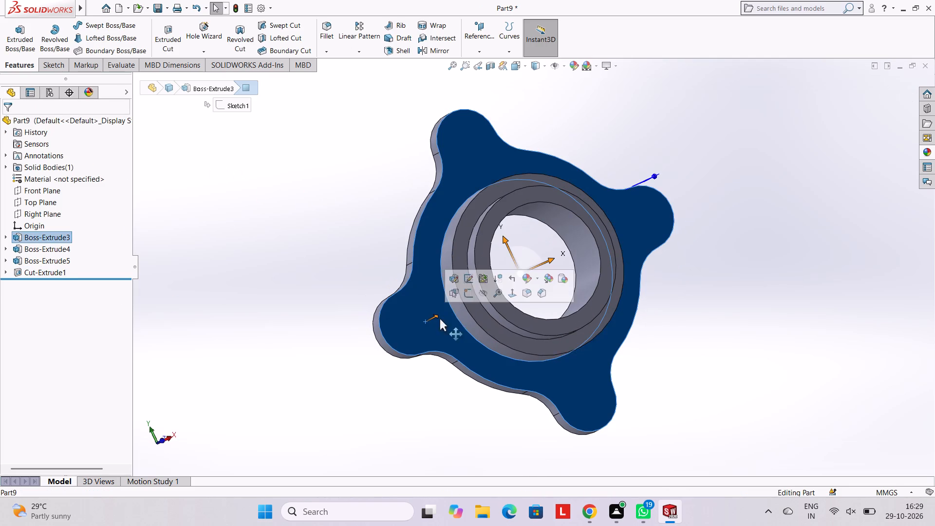
pyautogui.click(462, 292)
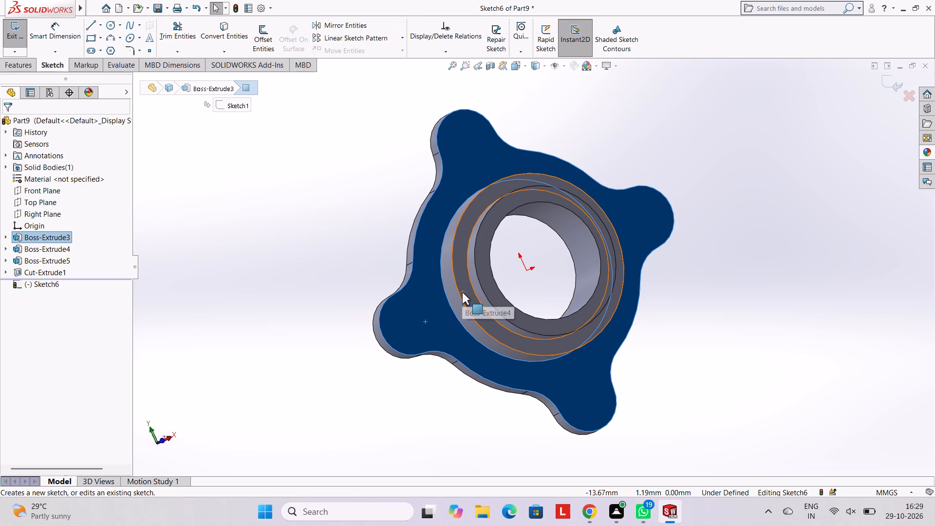
pyautogui.hotkey('ctrl', '8')
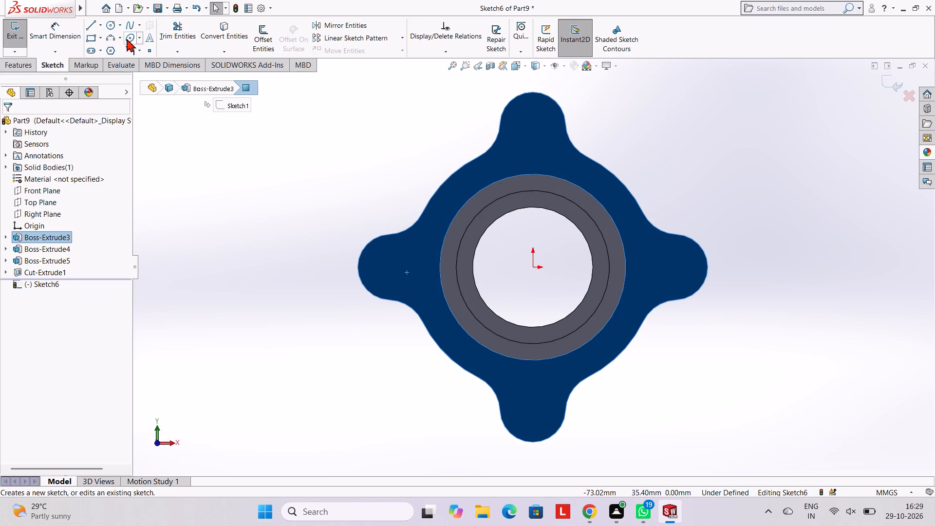
pyautogui.click(113, 25)
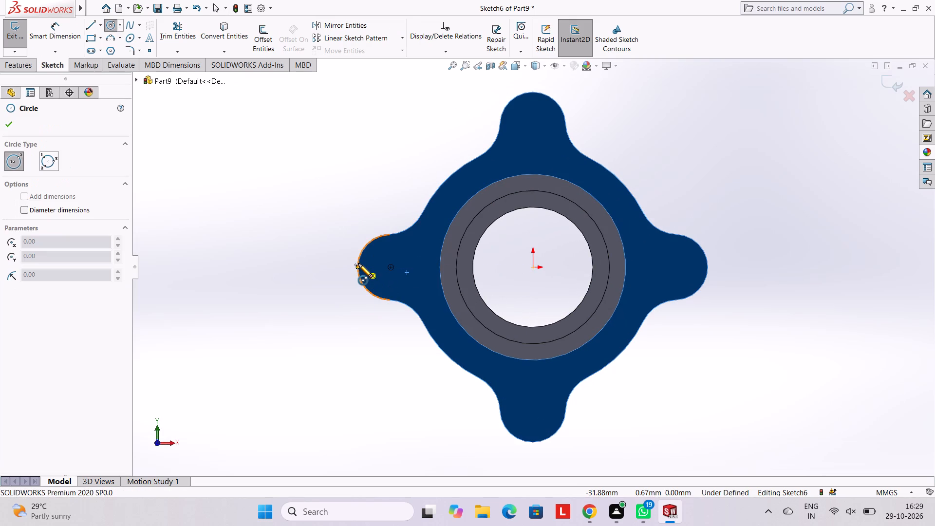
pyautogui.click(392, 267)
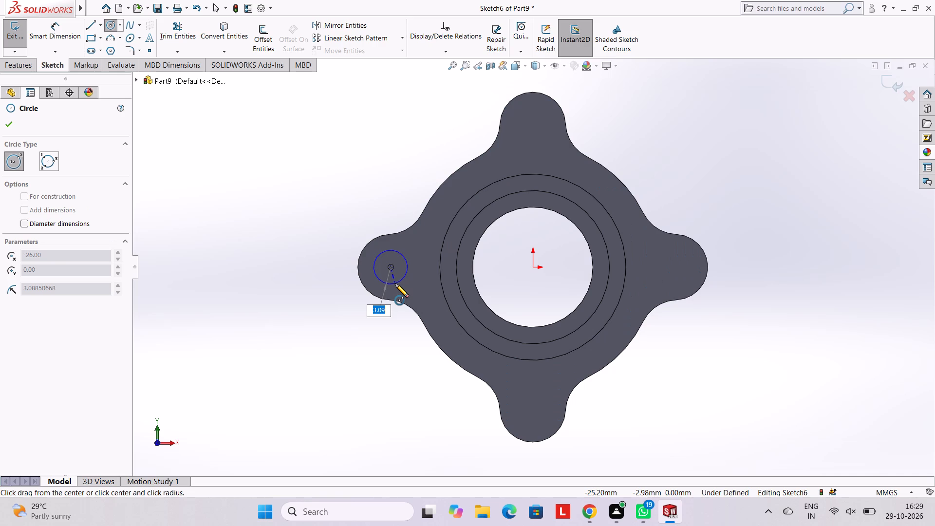
pyautogui.write('2.5')
pyautogui.press('Return')
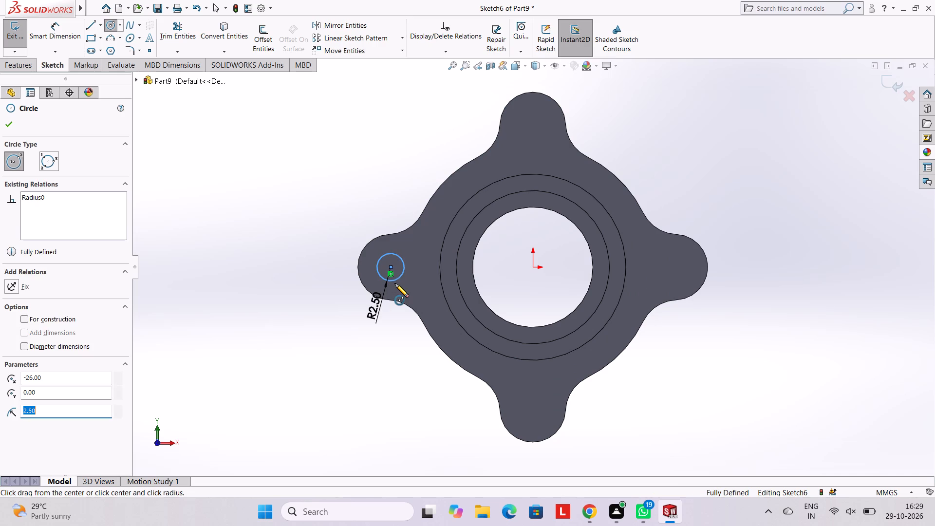
pyautogui.press('Escape')
pyautogui.press('Escape')
pyautogui.press('Escape')
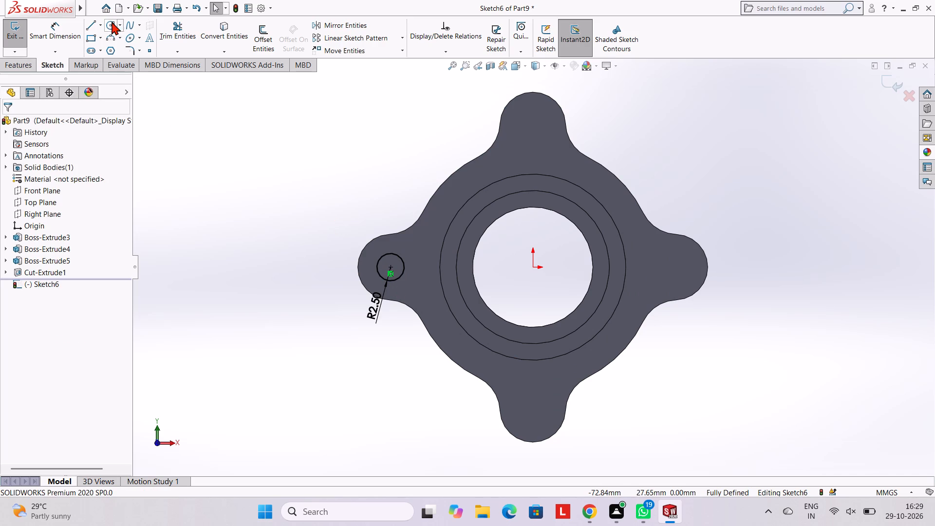
# Draw a circle of radius 2.5 mm concentric with the plate's upper lobe.
pyautogui.click(112, 21)
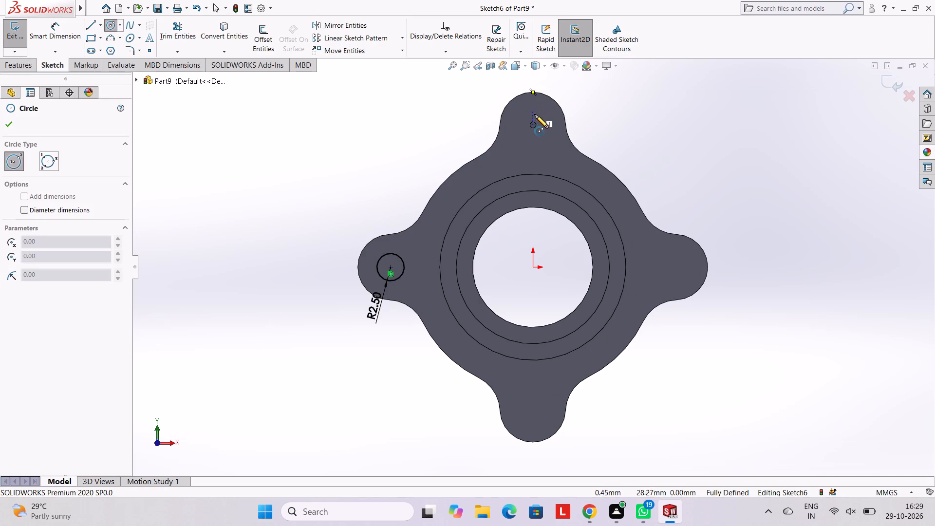
pyautogui.click(532, 124)
pyautogui.write('2.5')
pyautogui.press('Return')
pyautogui.press('Escape')
pyautogui.press('Escape')
pyautogui.press('Escape')
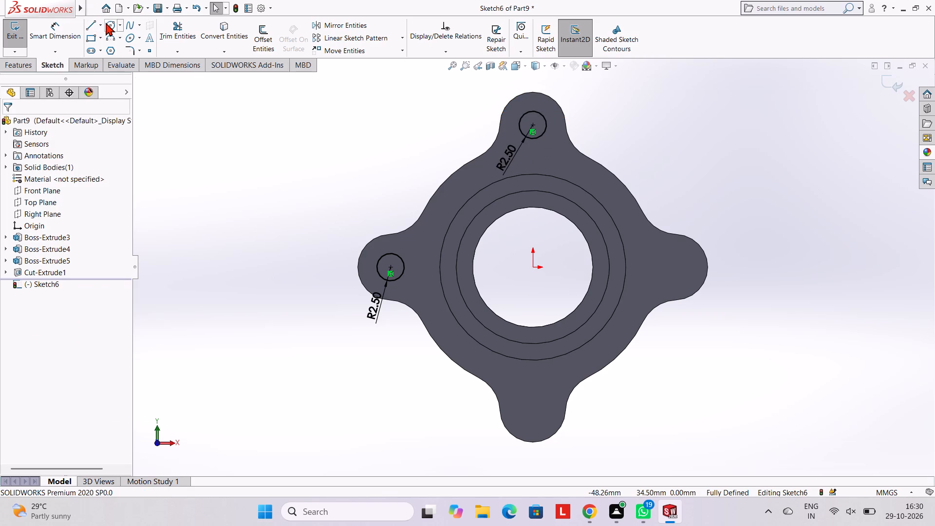
# Draw a circle of radius 2.5 mm concentric with the plate's right lobe.
pyautogui.click(106, 22)
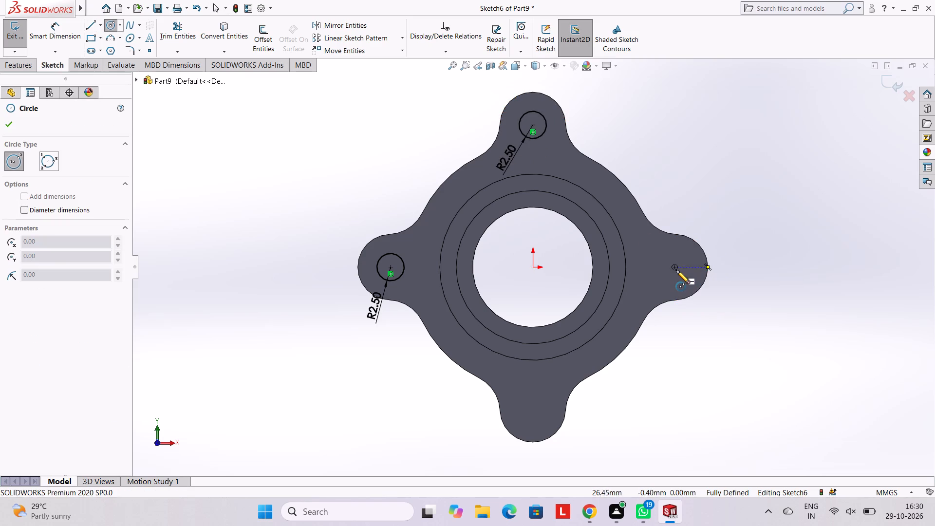
pyautogui.click(676, 267)
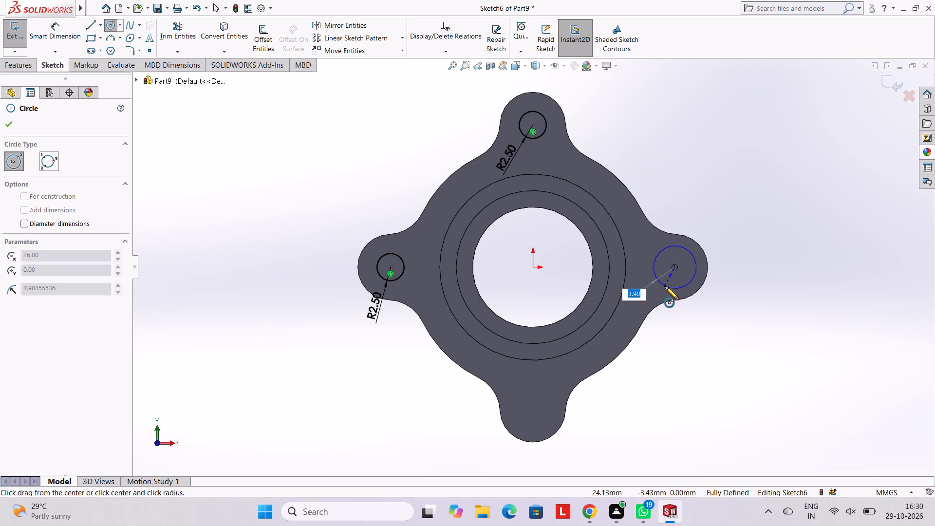
pyautogui.write('2.5')
pyautogui.press('Return')
pyautogui.press('Escape')
pyautogui.press('Escape')
pyautogui.press('Escape')
pyautogui.press('Escape')
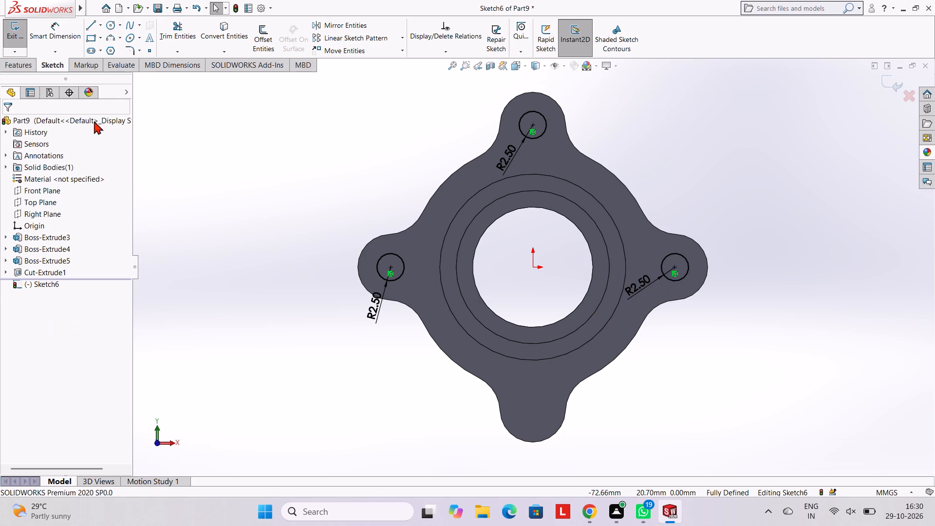
# Draw a circle of radius 2.5 mm concentric with the plate's lower lobe.
pyautogui.click(110, 26)
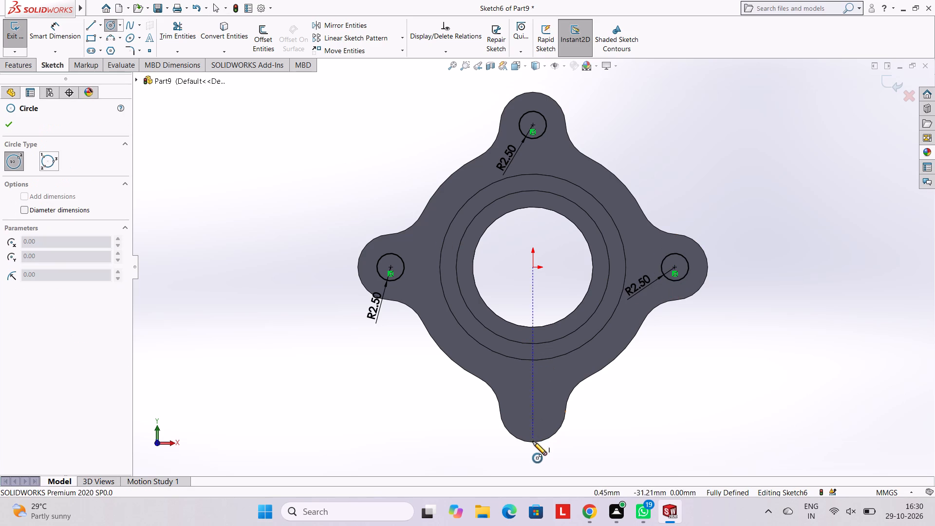
pyautogui.click(534, 410)
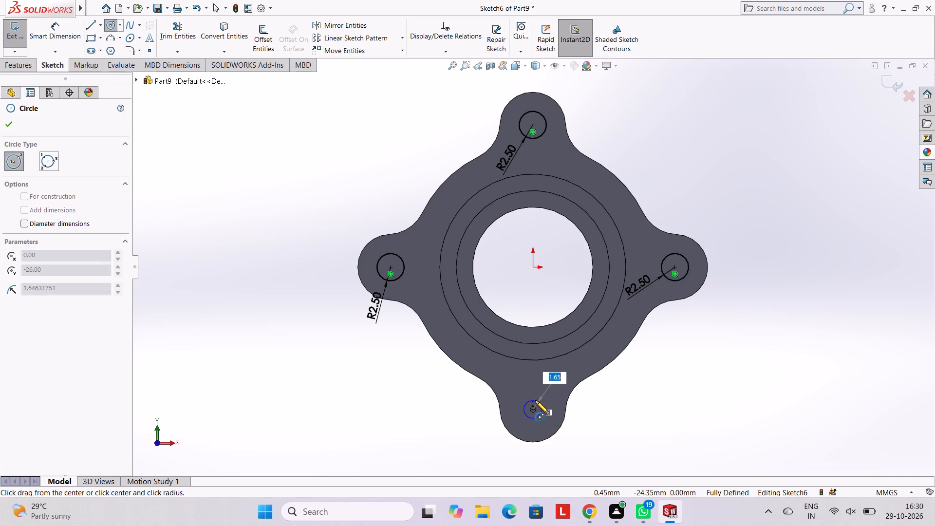
pyautogui.write('2.5')
pyautogui.press('Return')
pyautogui.press('Escape')
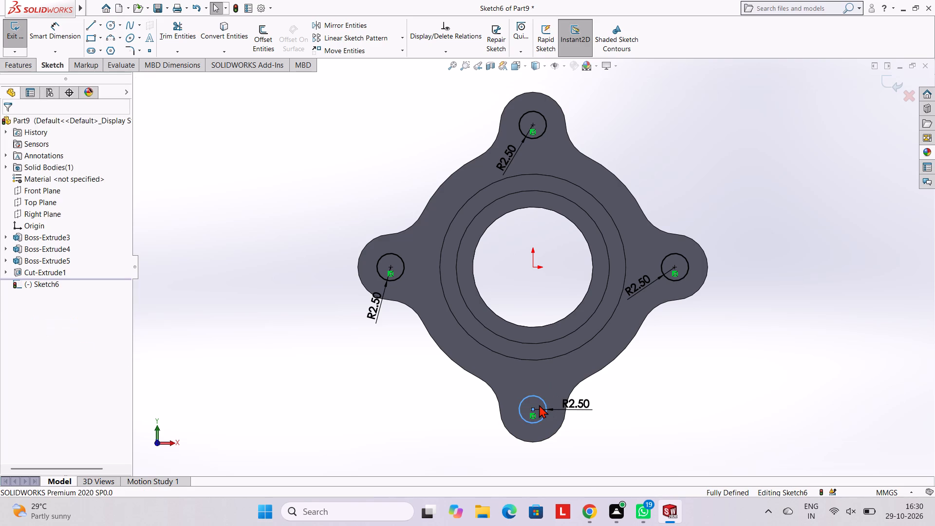
pyautogui.press('Escape')
pyautogui.press('Escape')
pyautogui.press('Escape')
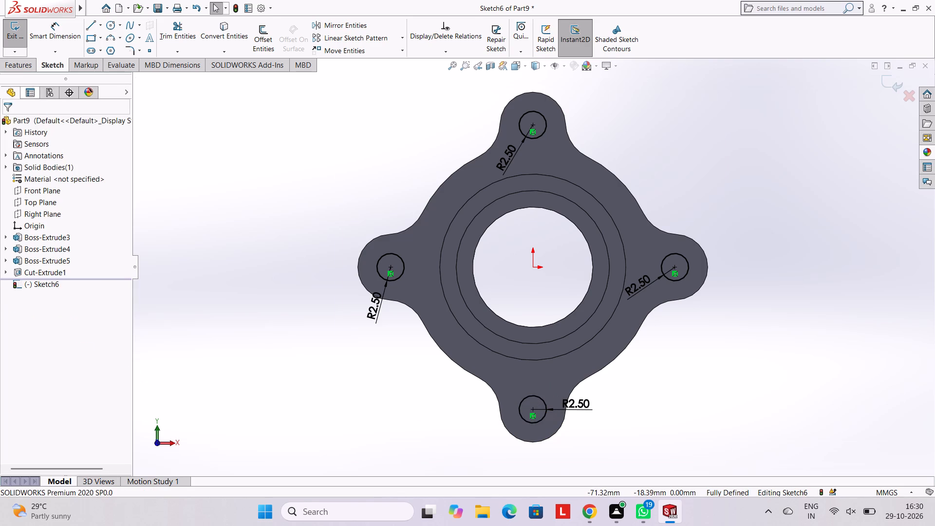
# Extrude-cut the four 2.5 mm radius lobe circles 15 mm blind through the plate.
pyautogui.click(15, 69)
pyautogui.click(169, 32)
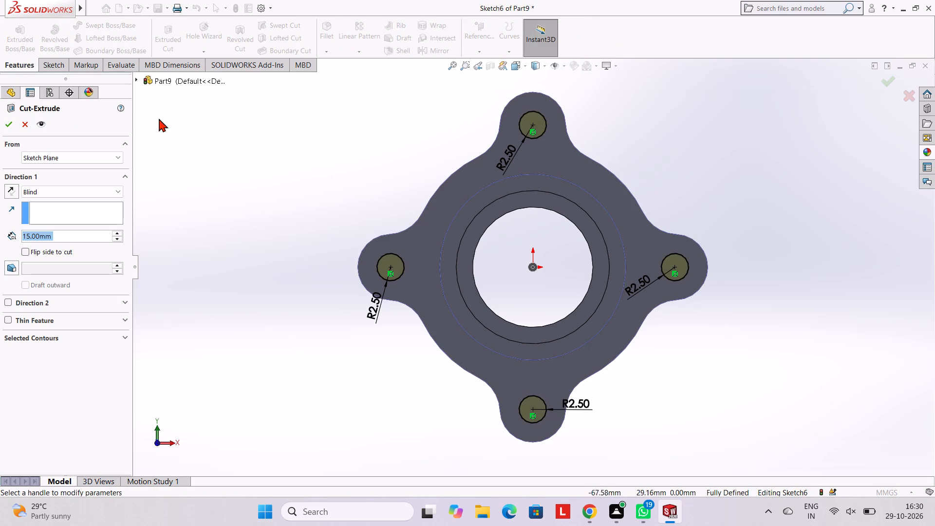
pyautogui.click(11, 127)
pyautogui.click(251, 137)
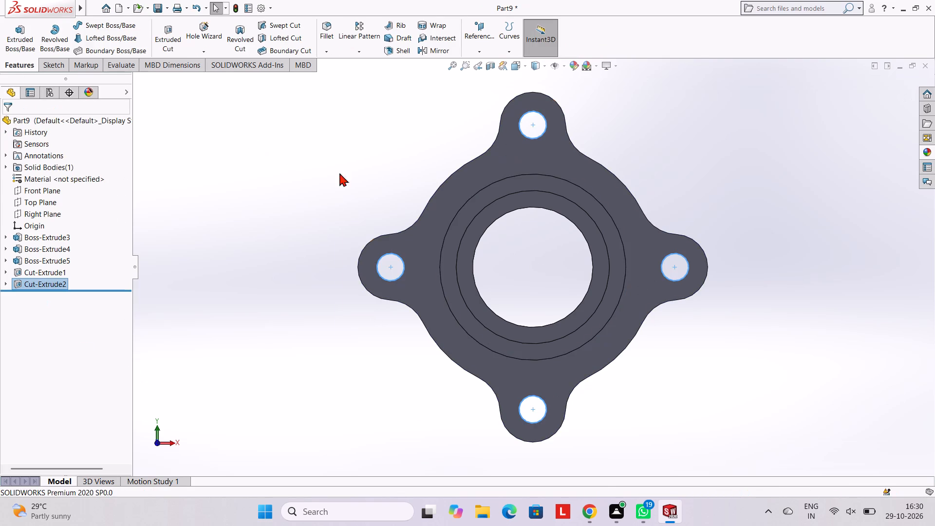
# Inspect the flange's stepped bosses, central bore and lobe holes from several angles.
pyautogui.moveTo(594, 268); pyautogui.dragTo(650, 281, button='middle')
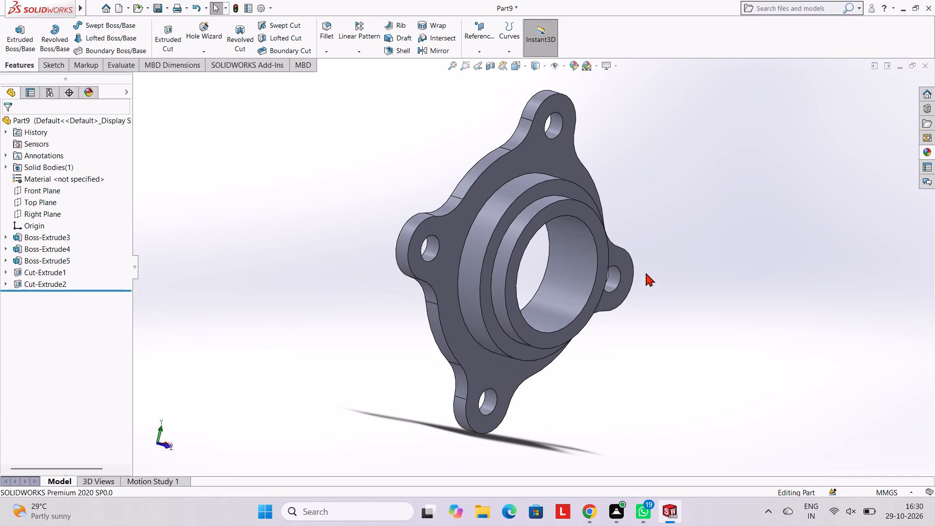
pyautogui.moveTo(690, 236); pyautogui.dragTo(677, 230, button='middle')
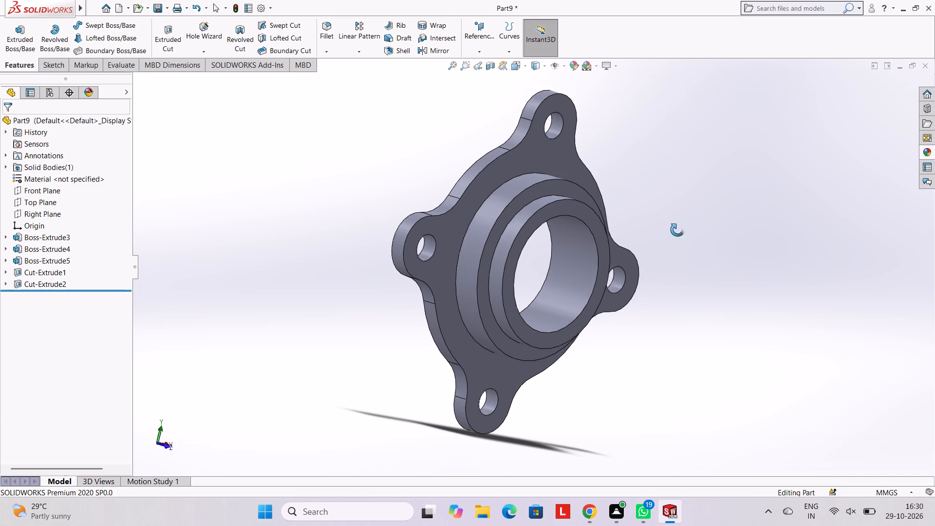
pyautogui.moveTo(677, 230); pyautogui.dragTo(643, 213, button='middle')
pyautogui.scroll(4, 510, 285)
pyautogui.moveTo(697, 253); pyautogui.dragTo(623, 243, button='middle')
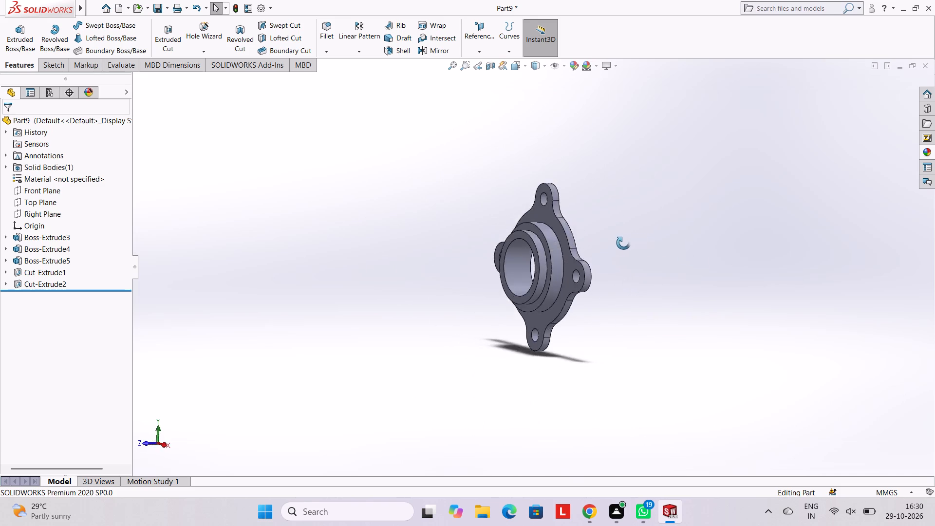
pyautogui.moveTo(623, 243); pyautogui.dragTo(599, 236, button='middle')
pyautogui.scroll(-4, 560, 282)
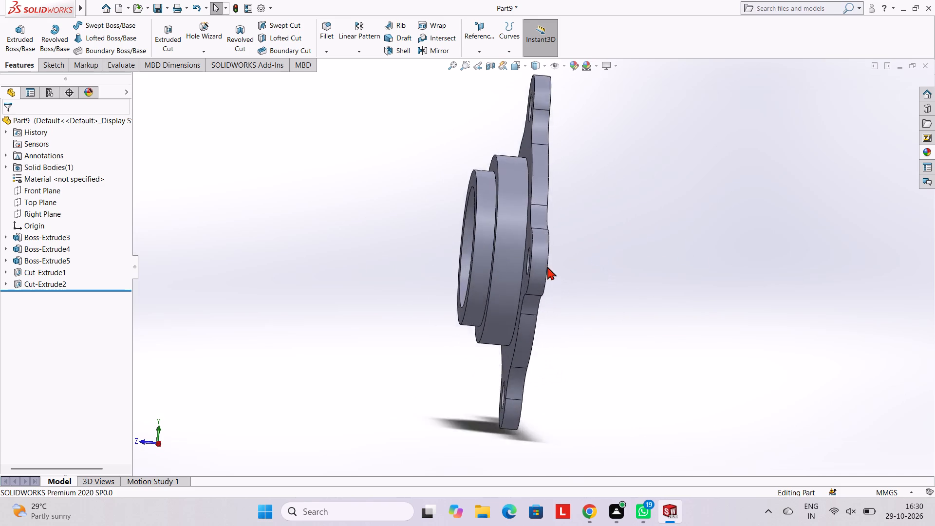
pyautogui.moveTo(551, 266); pyautogui.dragTo(614, 253, button='middle')
pyautogui.scroll(4, 613, 256)
pyautogui.scroll(-4, 611, 256)
pyautogui.moveTo(459, 253); pyautogui.dragTo(486, 244, button='middle')
pyautogui.scroll(-3, 461, 238)
pyautogui.scroll(6, 499, 255)
pyautogui.moveTo(500, 254); pyautogui.dragTo(491, 243, button='middle')
pyautogui.moveTo(506, 248); pyautogui.dragTo(485, 234, button='middle')
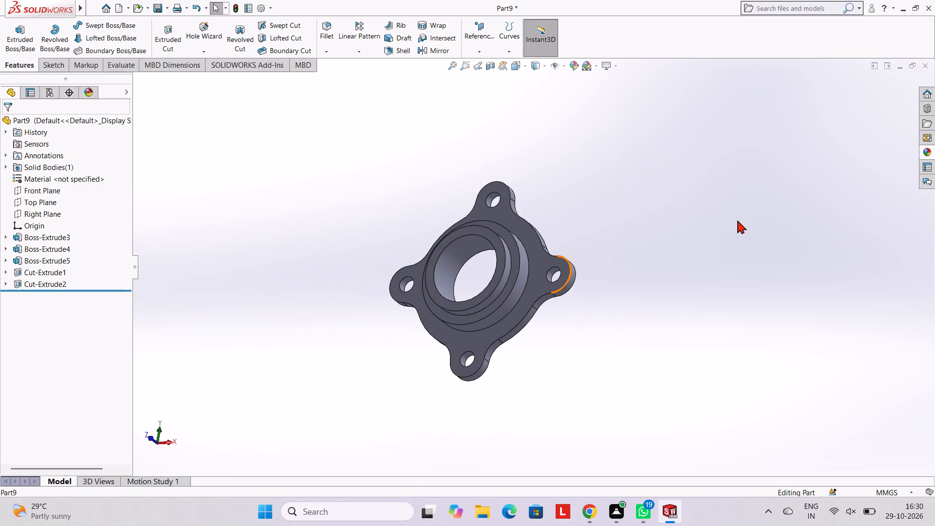
# Apply the solid Yellow appearance to the whole four-lobed base plate feature.
pyautogui.click(932, 153)
pyautogui.moveTo(833, 248); pyautogui.dragTo(826, 264)
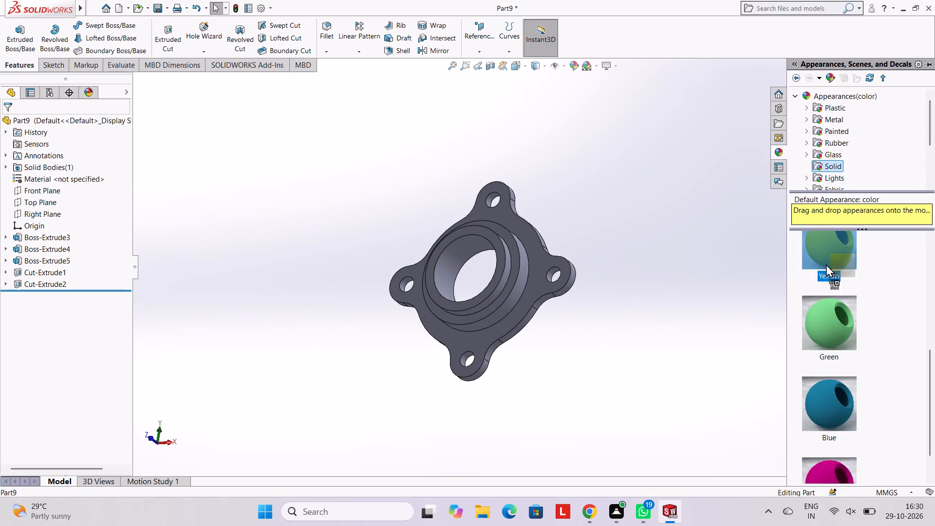
pyautogui.moveTo(826, 264); pyautogui.dragTo(531, 276)
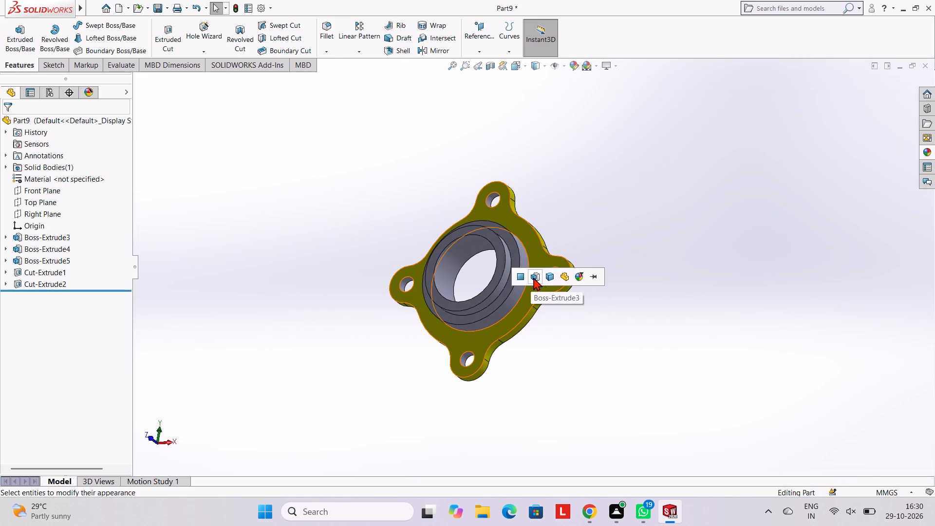
pyautogui.click(534, 277)
# Apply the solid Pink appearance to the larger round boss feature on the plate.
pyautogui.scroll(-4, 543, 283)
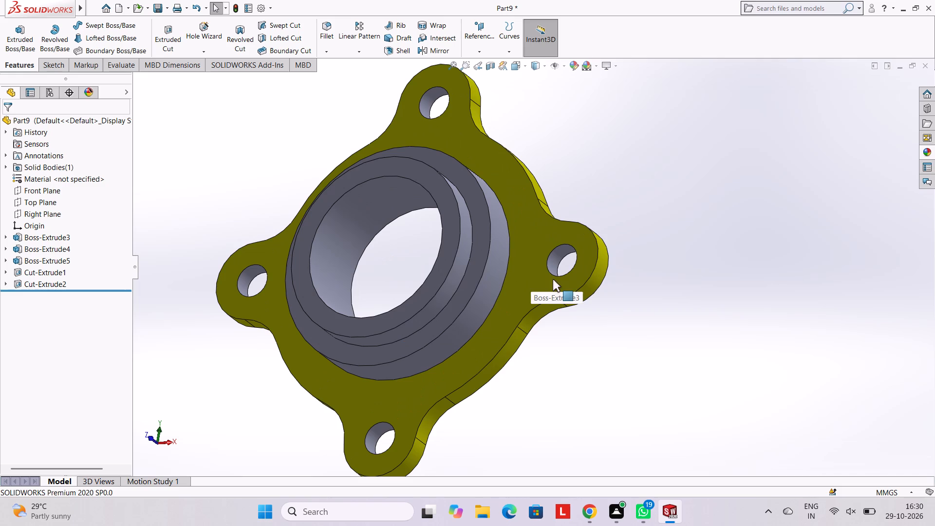
pyautogui.click(929, 149)
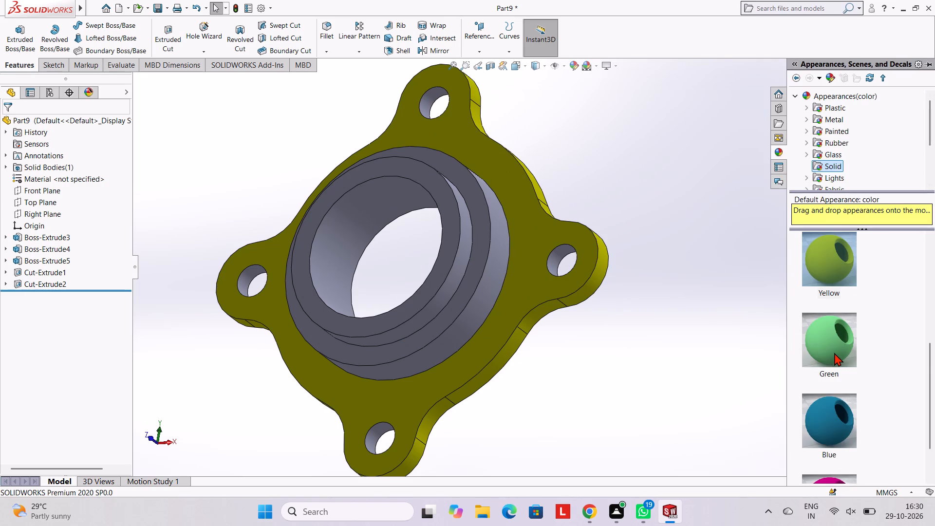
pyautogui.scroll(-3, 834, 353)
pyautogui.moveTo(831, 437); pyautogui.dragTo(477, 303)
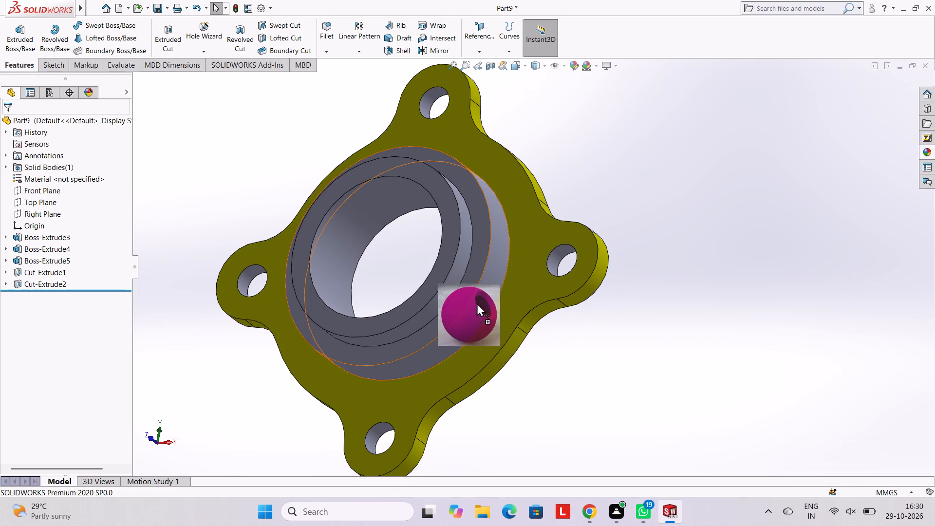
pyautogui.moveTo(477, 303); pyautogui.dragTo(470, 302)
pyautogui.click(470, 302)
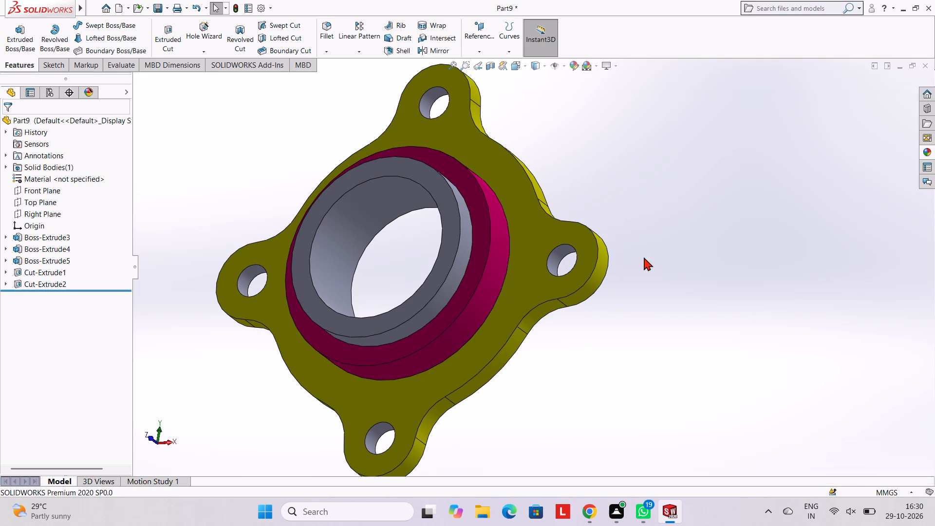
# Apply the solid Blue appearance to the smaller, outermost round boss feature.
pyautogui.click(933, 153)
pyautogui.scroll(-3, 797, 358)
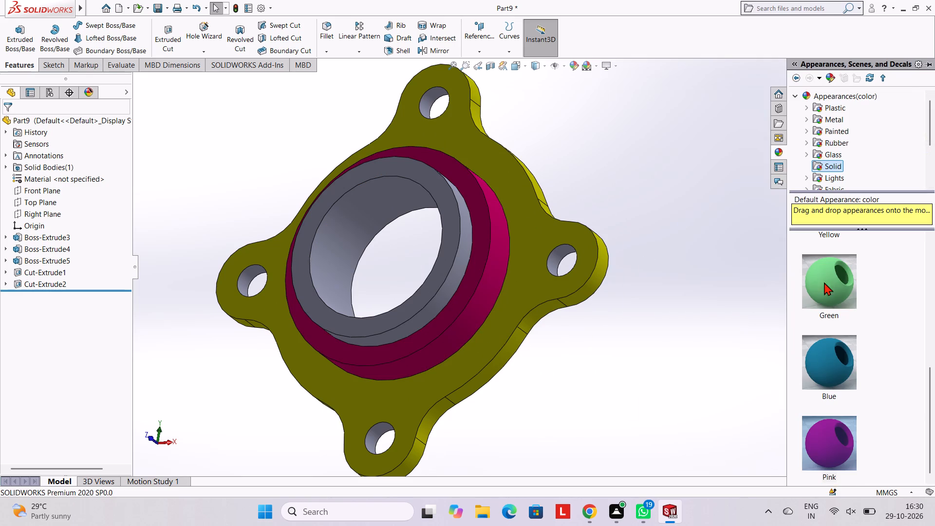
pyautogui.scroll(-2, 846, 326)
pyautogui.moveTo(822, 362); pyautogui.dragTo(415, 276)
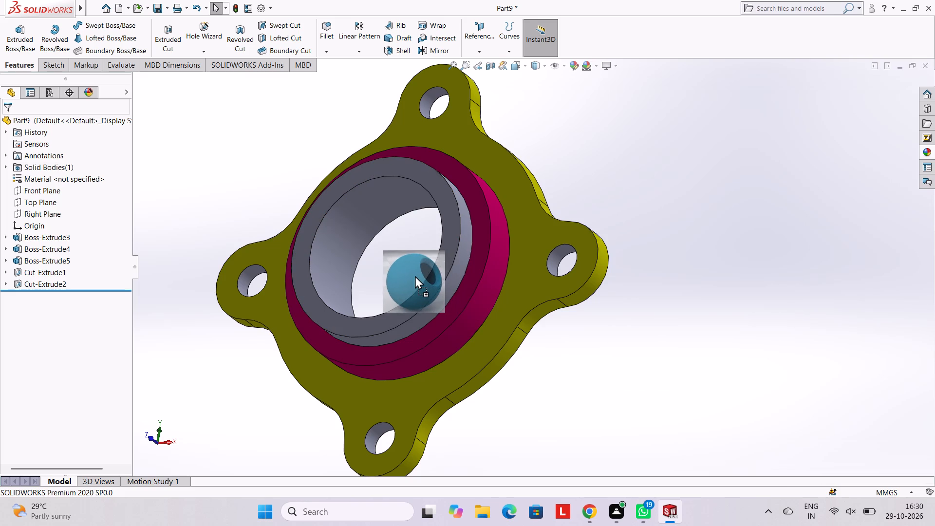
pyautogui.moveTo(415, 276); pyautogui.dragTo(430, 284)
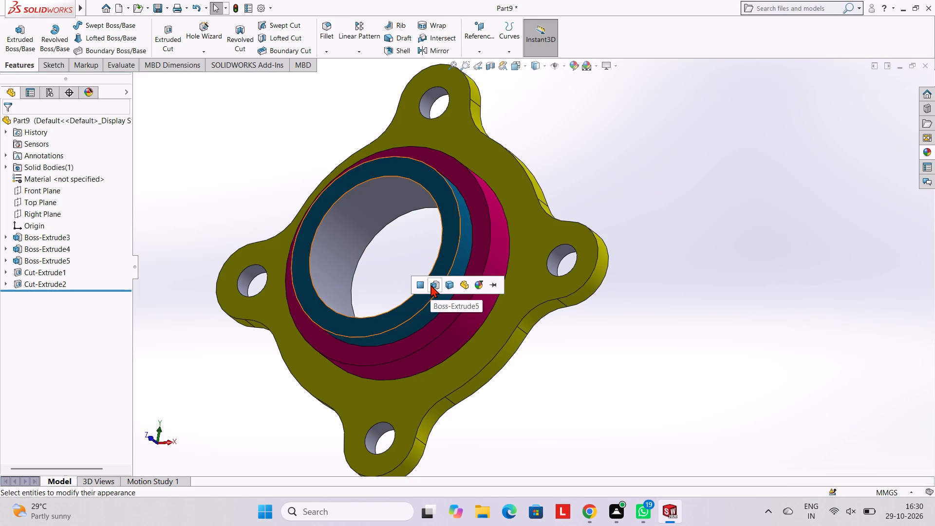
pyautogui.click(430, 284)
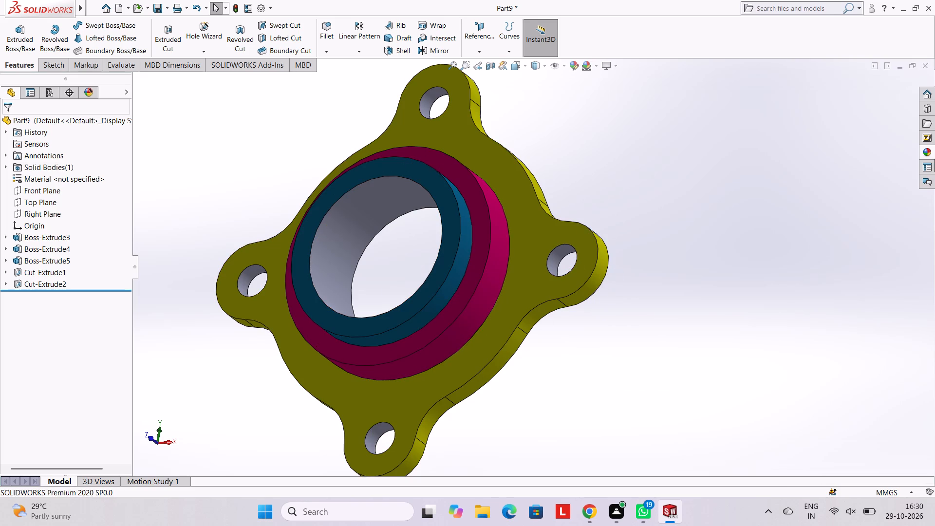
# Apply the solid Green appearance to the central bore's cut feature.
pyautogui.click(924, 154)
pyautogui.scroll(-3, 837, 306)
pyautogui.scroll(-4, 849, 391)
pyautogui.scroll(2, 847, 396)
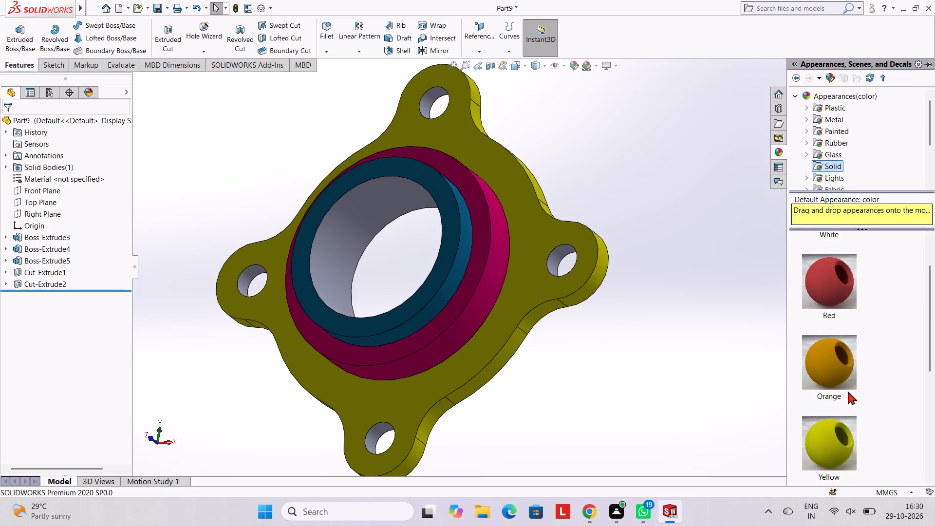
pyautogui.scroll(-1, 835, 412)
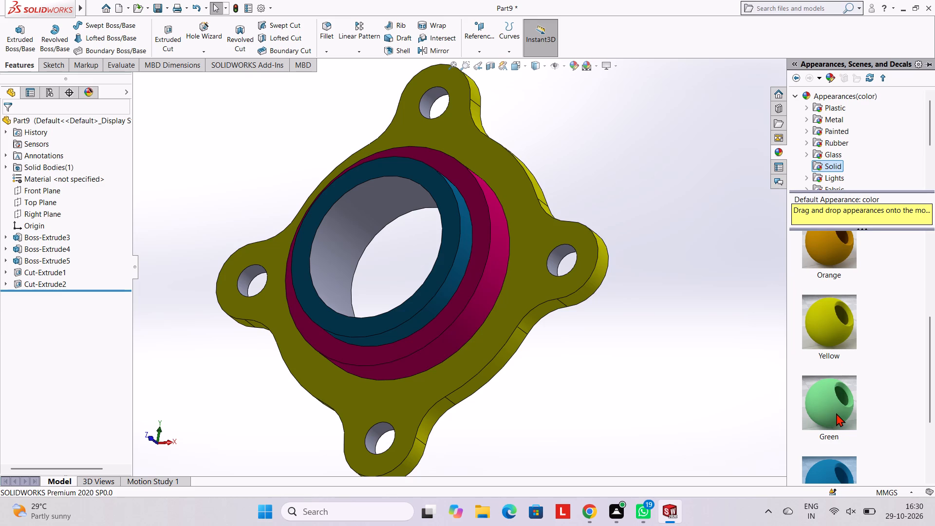
pyautogui.moveTo(836, 413); pyautogui.dragTo(348, 228)
pyautogui.click(348, 228)
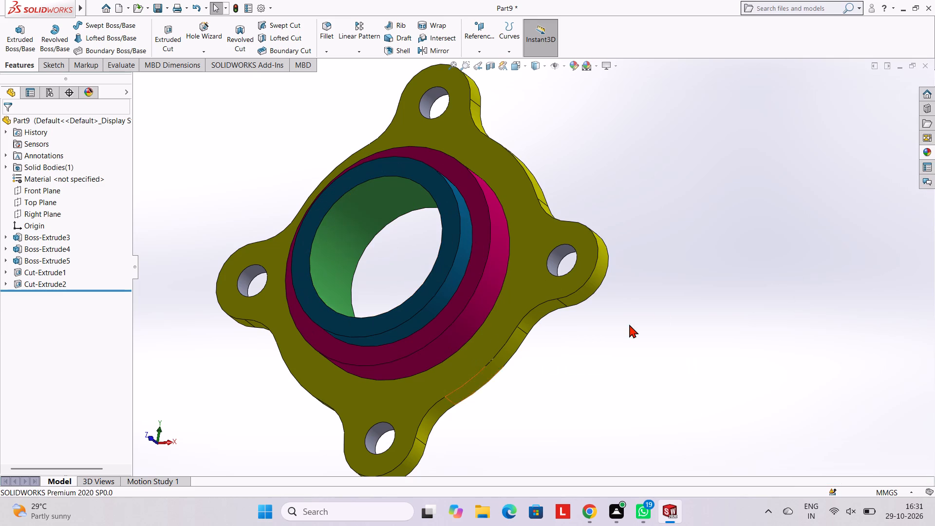
# Apply the solid Red appearance to the cut feature of the four lobe holes.
pyautogui.click(926, 150)
pyautogui.scroll(3, 842, 280)
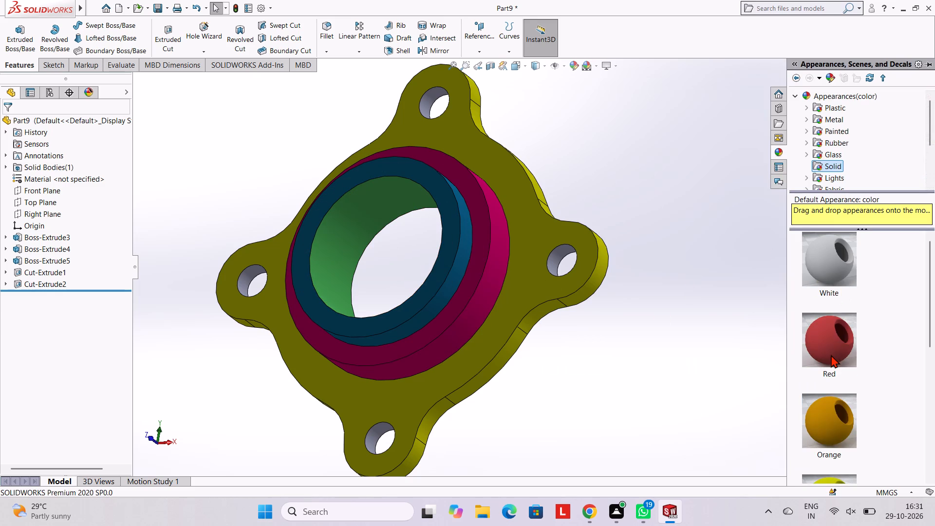
pyautogui.moveTo(831, 355); pyautogui.dragTo(552, 264)
pyautogui.click(552, 264)
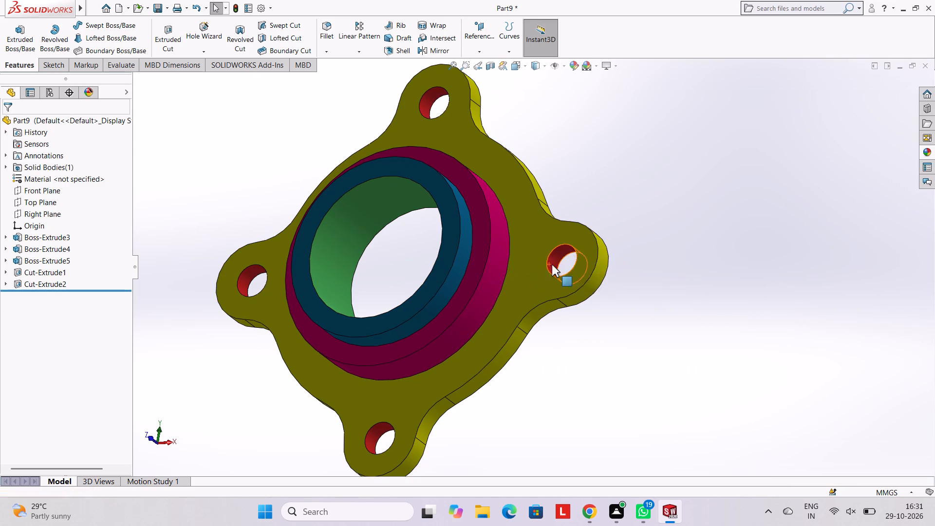
# Examine the coloured flange's plate, bosses, bore and lobe holes from the front and at an angle.
pyautogui.scroll(5, 578, 296)
pyautogui.scroll(1, 624, 306)
pyautogui.middleClick(636, 308)
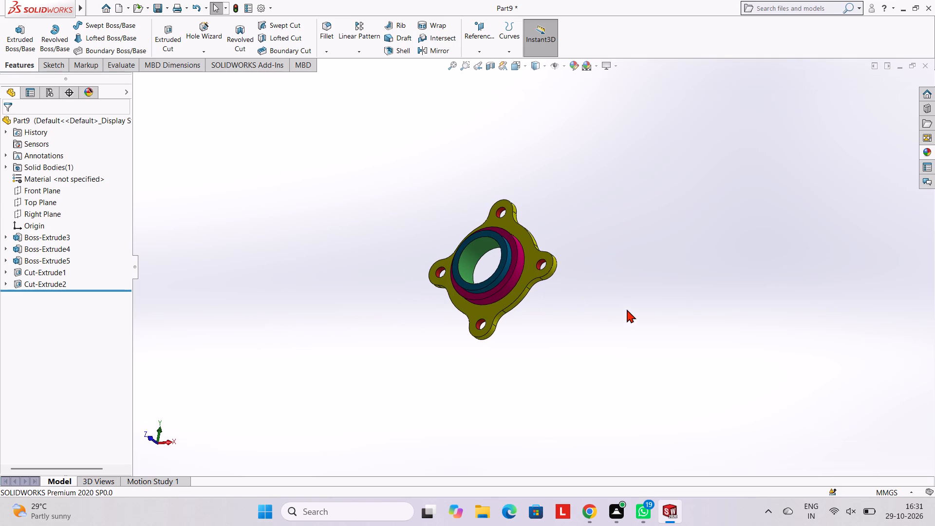
pyautogui.press('Escape')
pyautogui.scroll(2, 535, 244)
pyautogui.scroll(-4, 458, 242)
pyautogui.scroll(-2, 574, 311)
pyautogui.scroll(3, 663, 320)
pyautogui.moveTo(676, 320); pyautogui.dragTo(691, 320, button='middle')
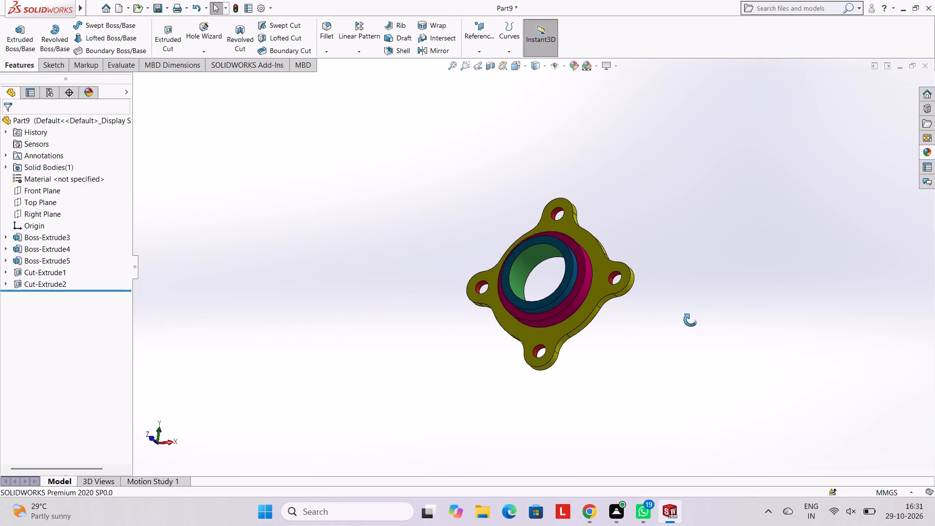
pyautogui.moveTo(691, 320); pyautogui.dragTo(687, 321, button='middle')
pyautogui.scroll(-3, 596, 281)
pyautogui.moveTo(596, 281); pyautogui.dragTo(626, 320, button='middle')
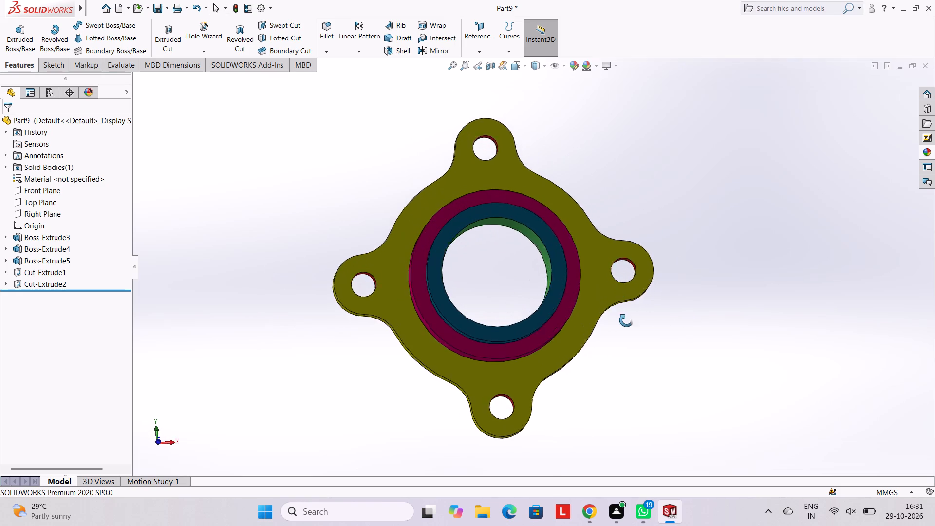
pyautogui.moveTo(626, 320); pyautogui.dragTo(592, 323, button='middle')
pyautogui.scroll(-3, 590, 315)
pyautogui.scroll(4, 583, 305)
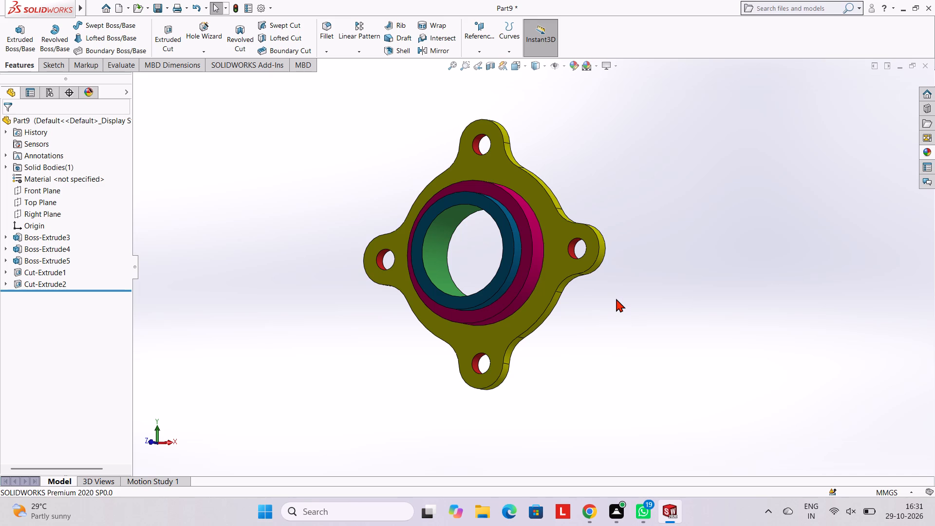
pyautogui.press('Escape')
# Save the part in the Documents folder as "4 lug flanged bearing housing".
pyautogui.hotkey('ctrl', 's')
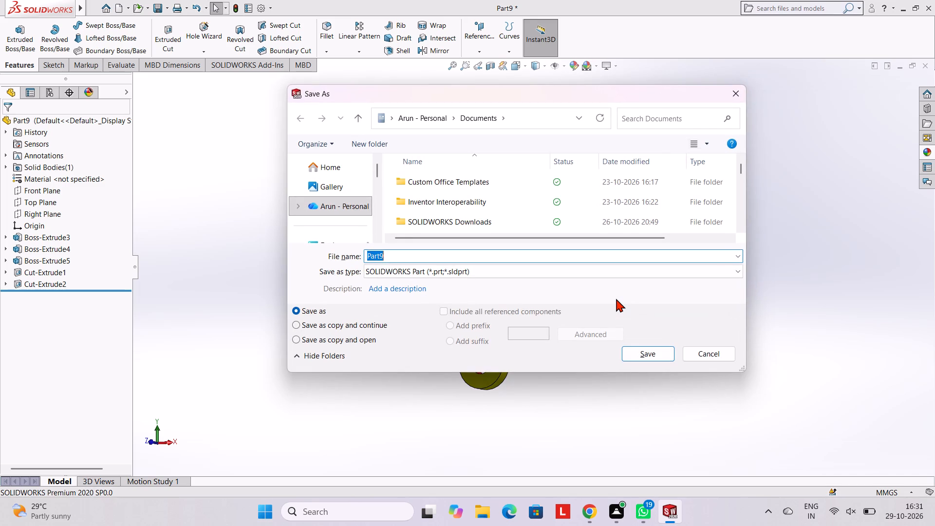
pyautogui.write('4')
pyautogui.press('space')
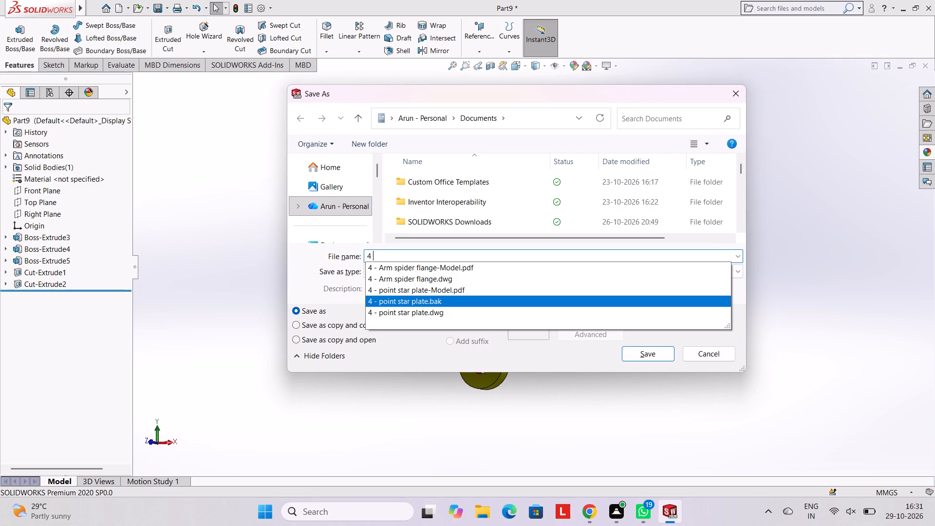
pyautogui.write('lug')
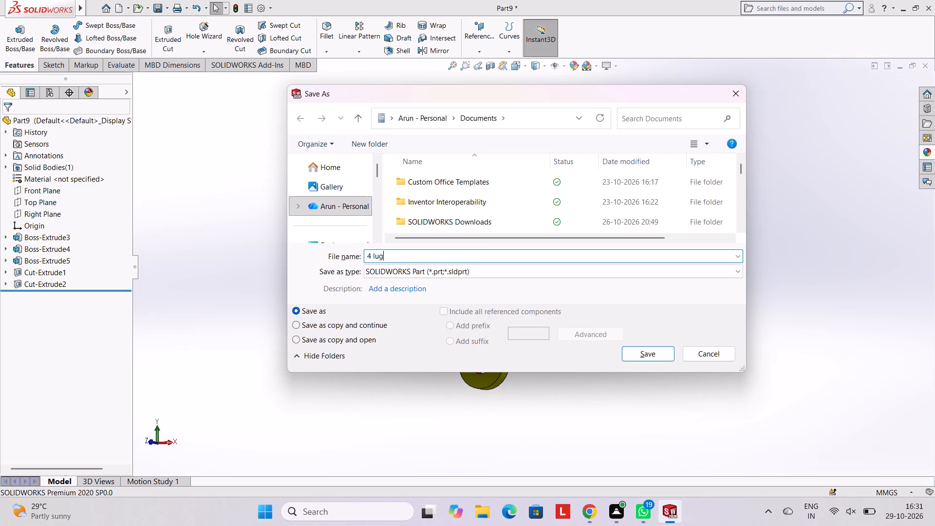
pyautogui.press('space')
pyautogui.write('flang')
pyautogui.write('ed')
pyautogui.press('space')
pyautogui.write('bearing')
pyautogui.press('space')
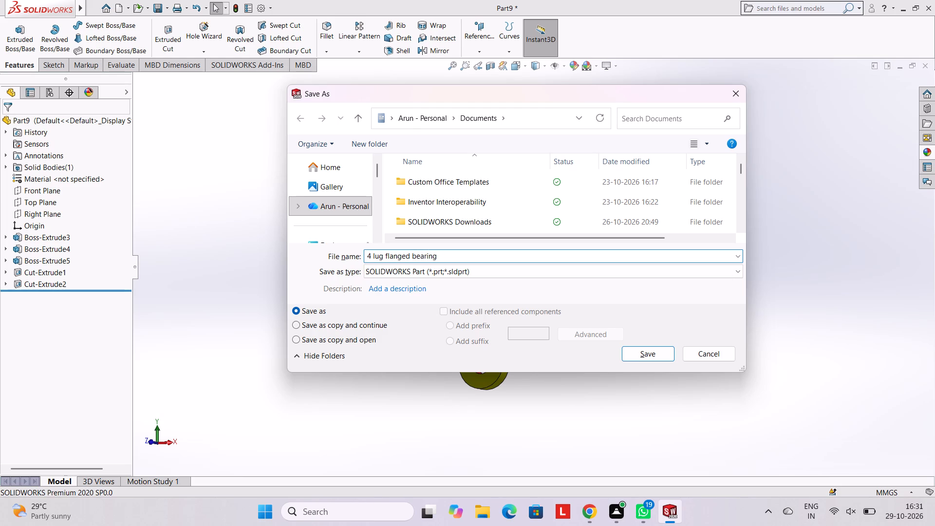
pyautogui.write('hp')
pyautogui.press('BackSpace')
pyautogui.write('ousing')
pyautogui.press('space')
pyautogui.click(650, 354)
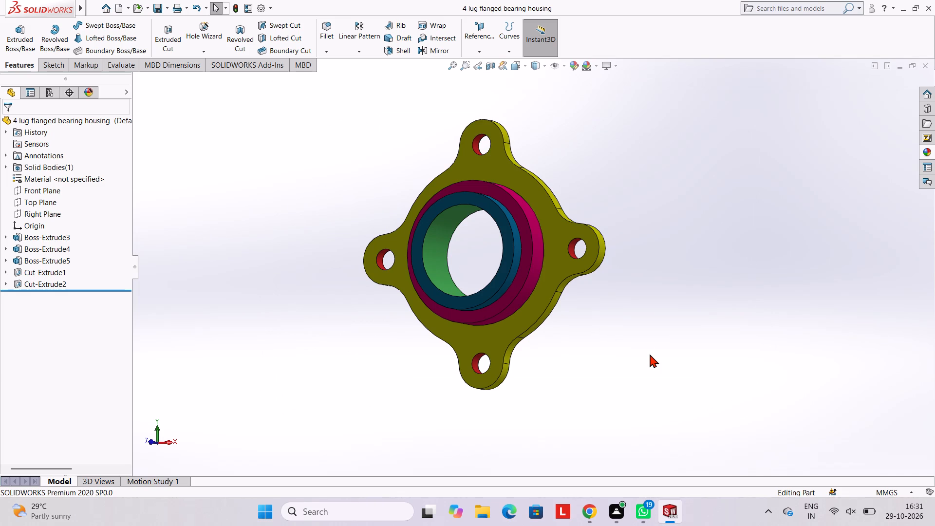
# Save a PDF copy of the part in Documents under the same file name.
pyautogui.click(168, 8)
pyautogui.click(174, 35)
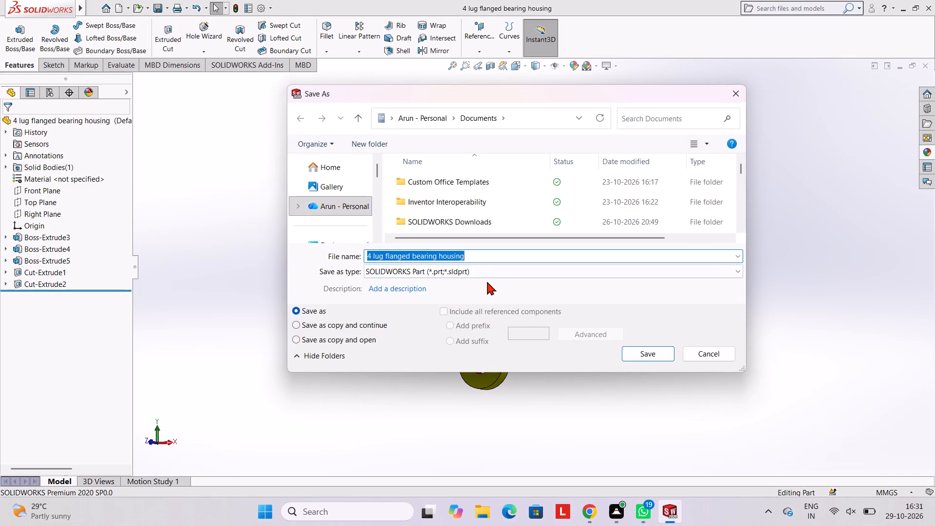
pyautogui.click(488, 275)
pyautogui.click(428, 71)
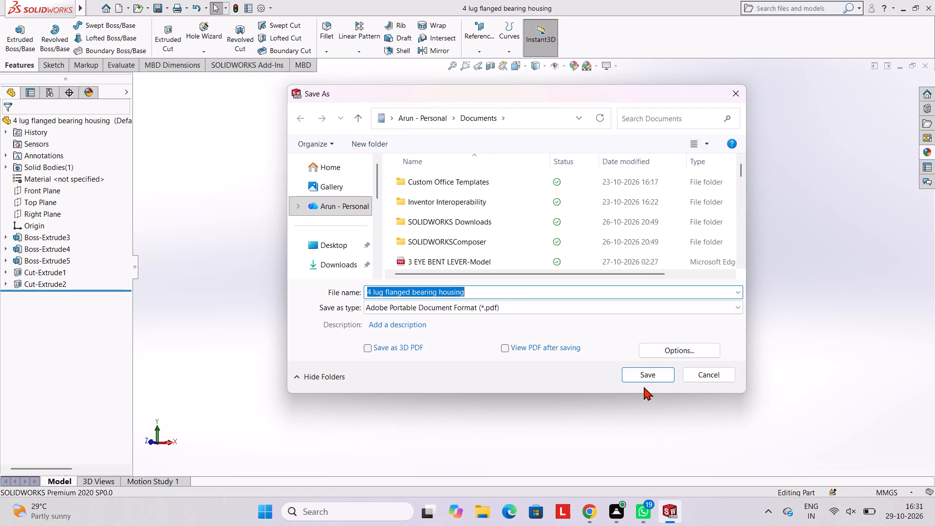
pyautogui.click(640, 379)
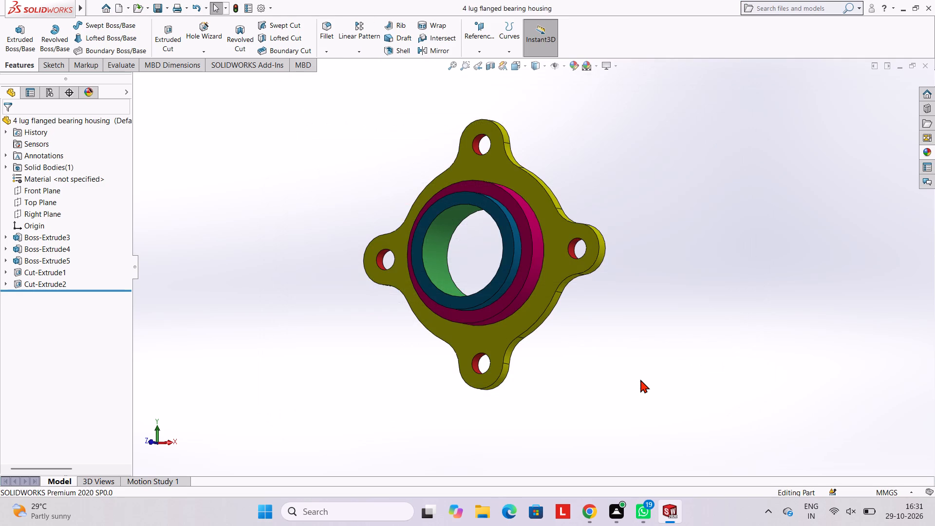